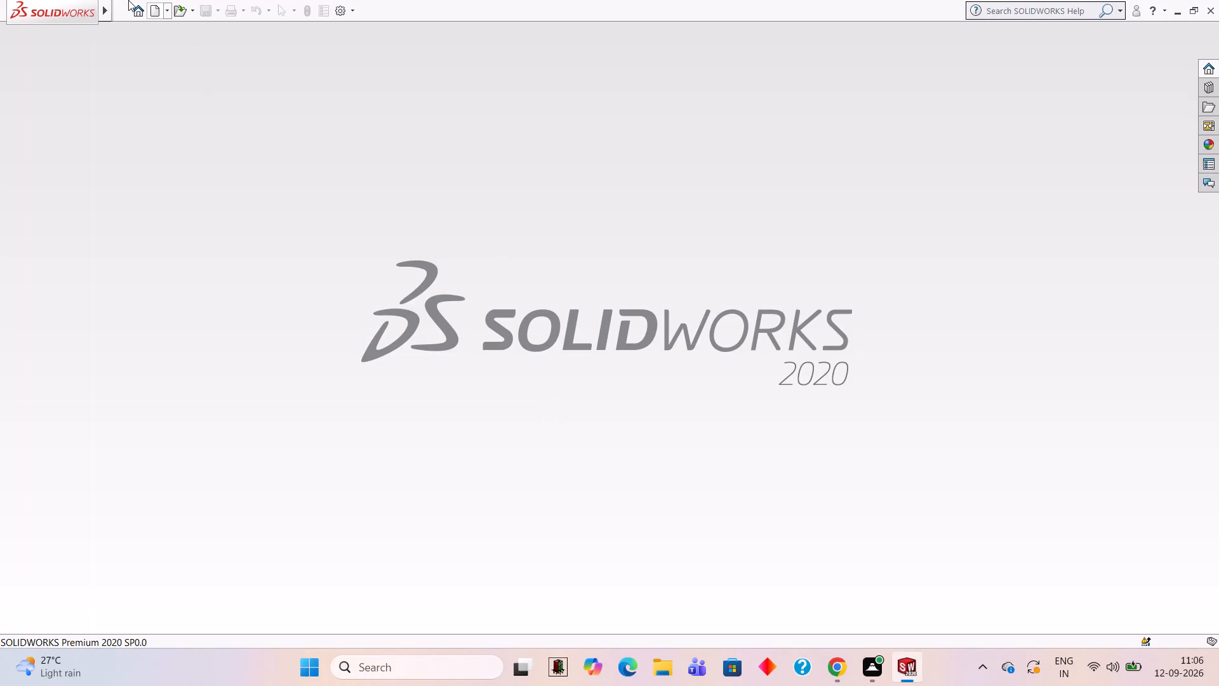
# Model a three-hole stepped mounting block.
# Create a new part document.
pyautogui.click(161, 17)
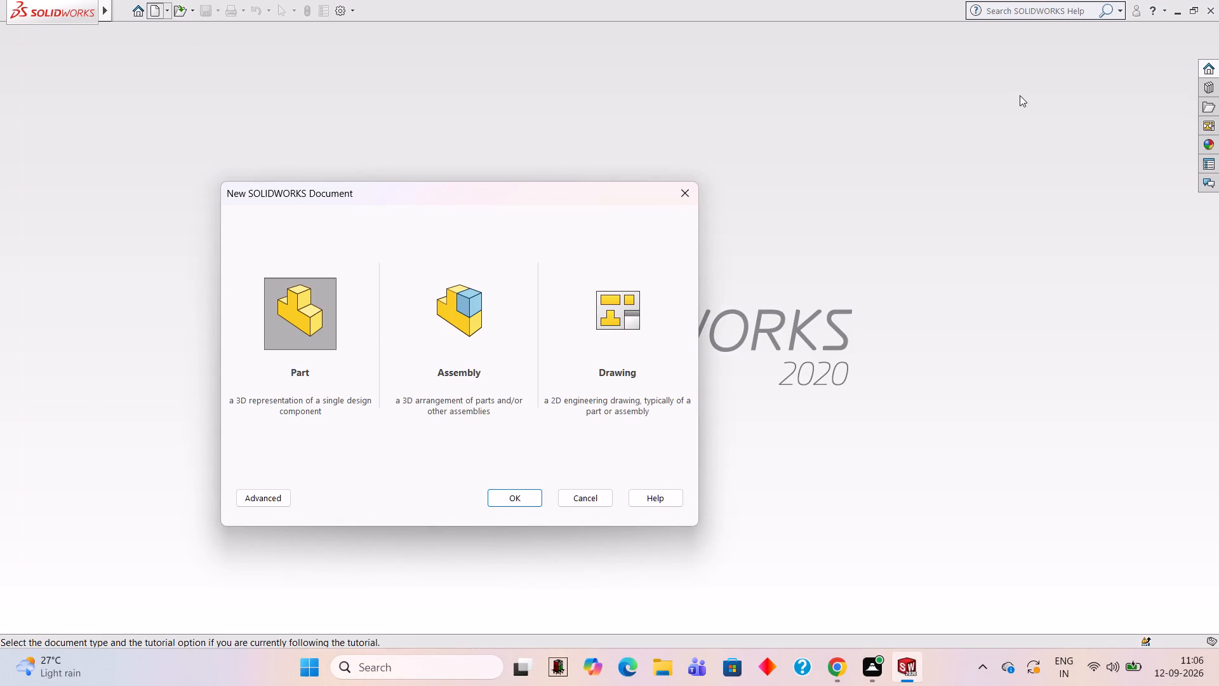
pyautogui.click(303, 299)
pyautogui.click(530, 488)
pyautogui.click(535, 502)
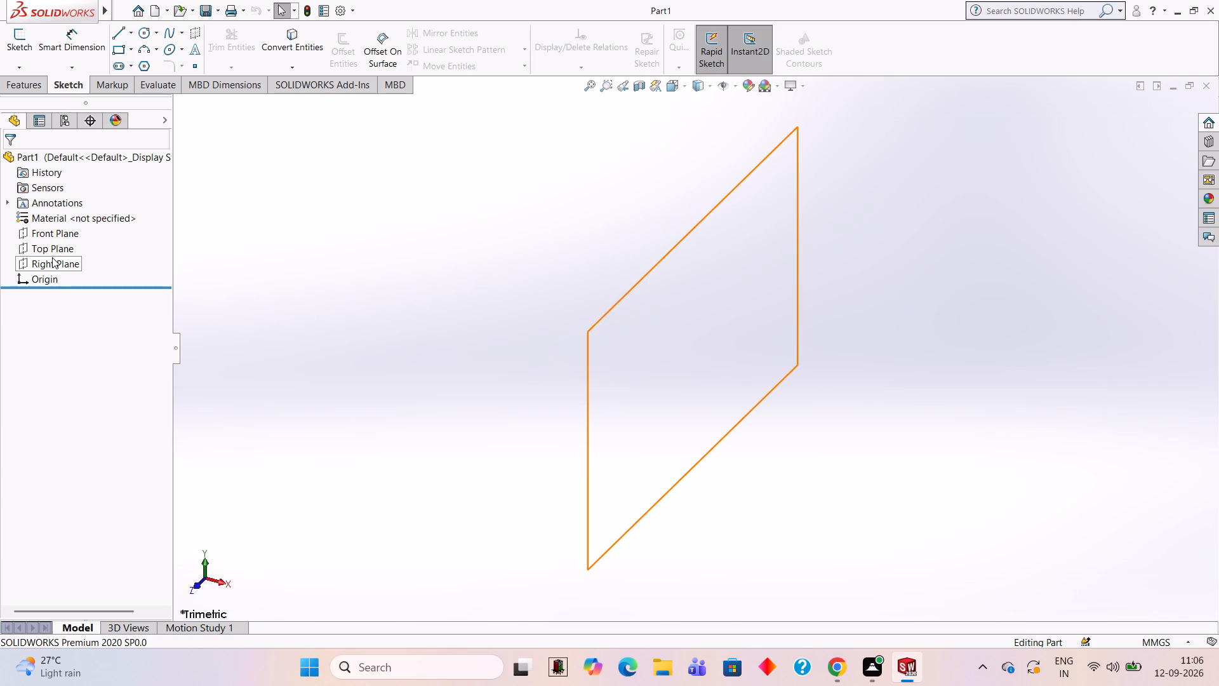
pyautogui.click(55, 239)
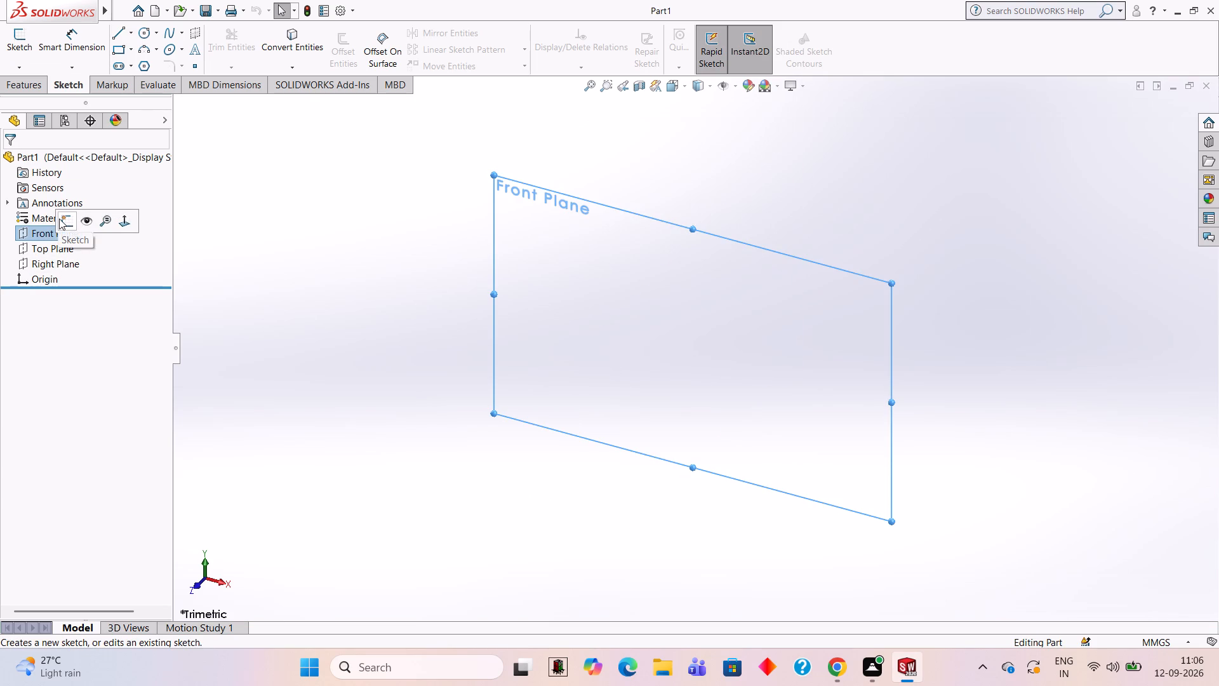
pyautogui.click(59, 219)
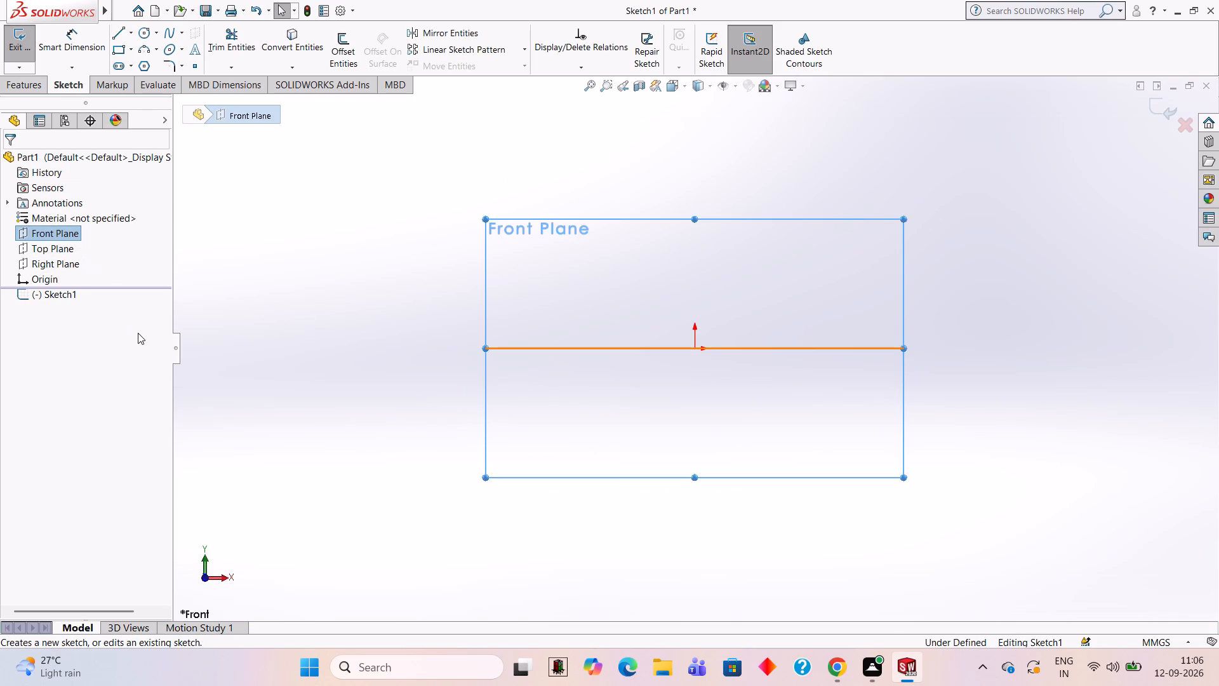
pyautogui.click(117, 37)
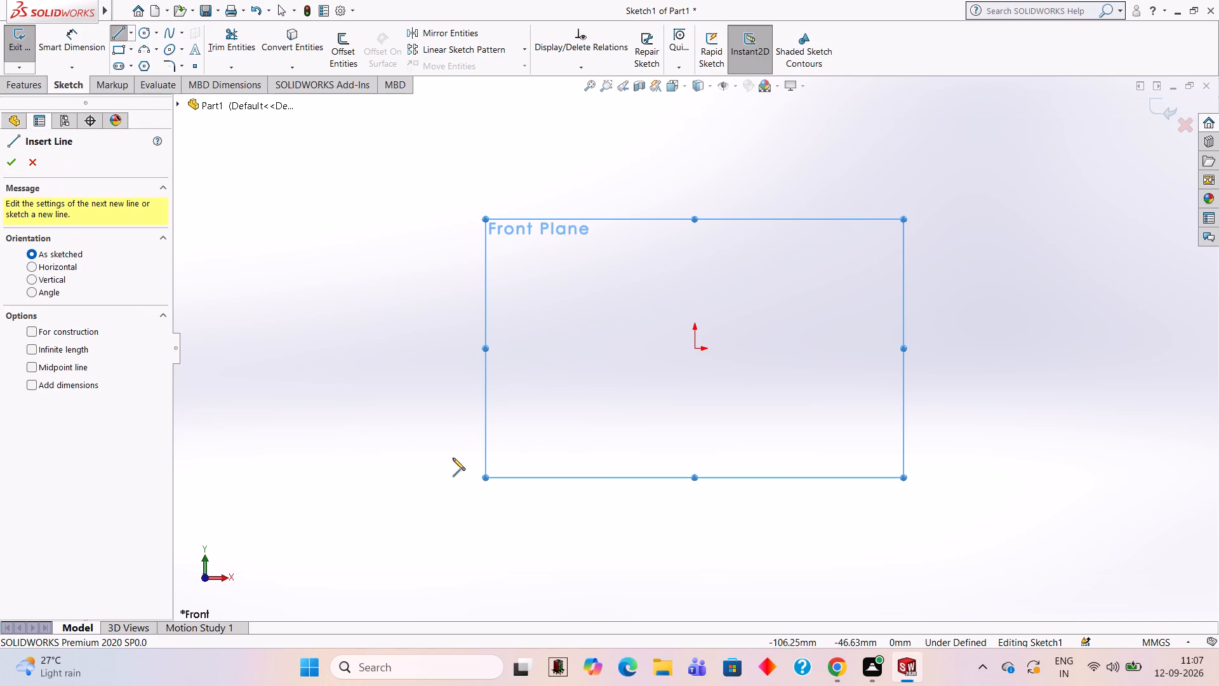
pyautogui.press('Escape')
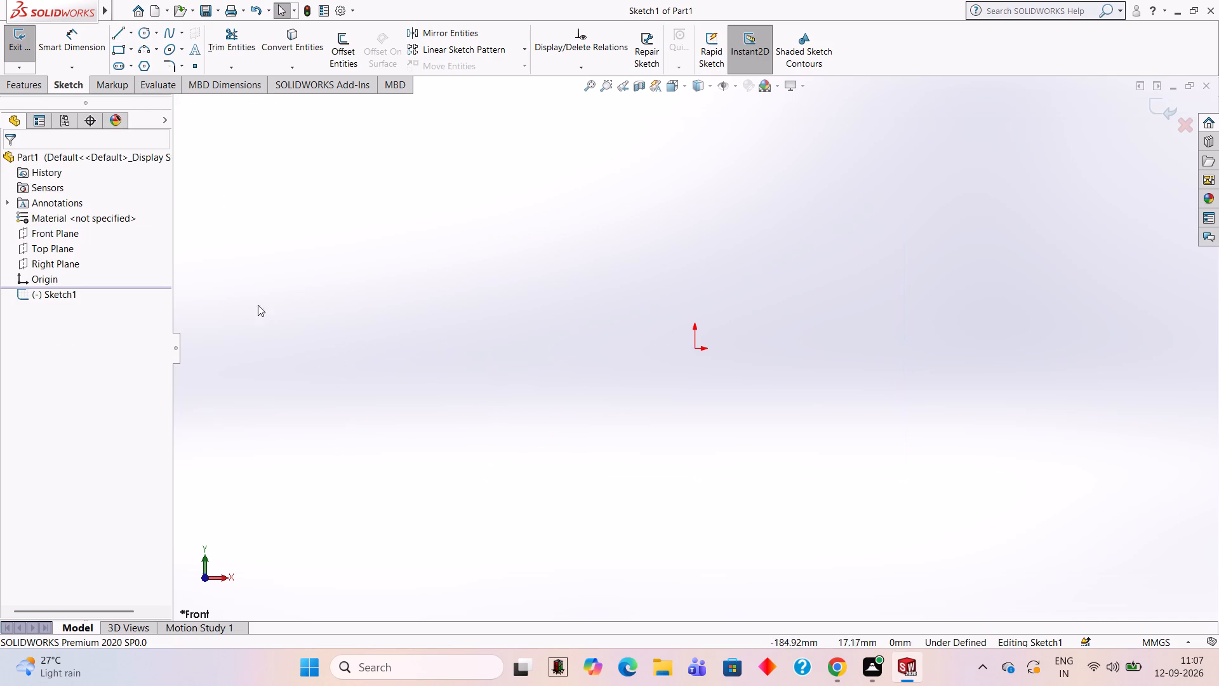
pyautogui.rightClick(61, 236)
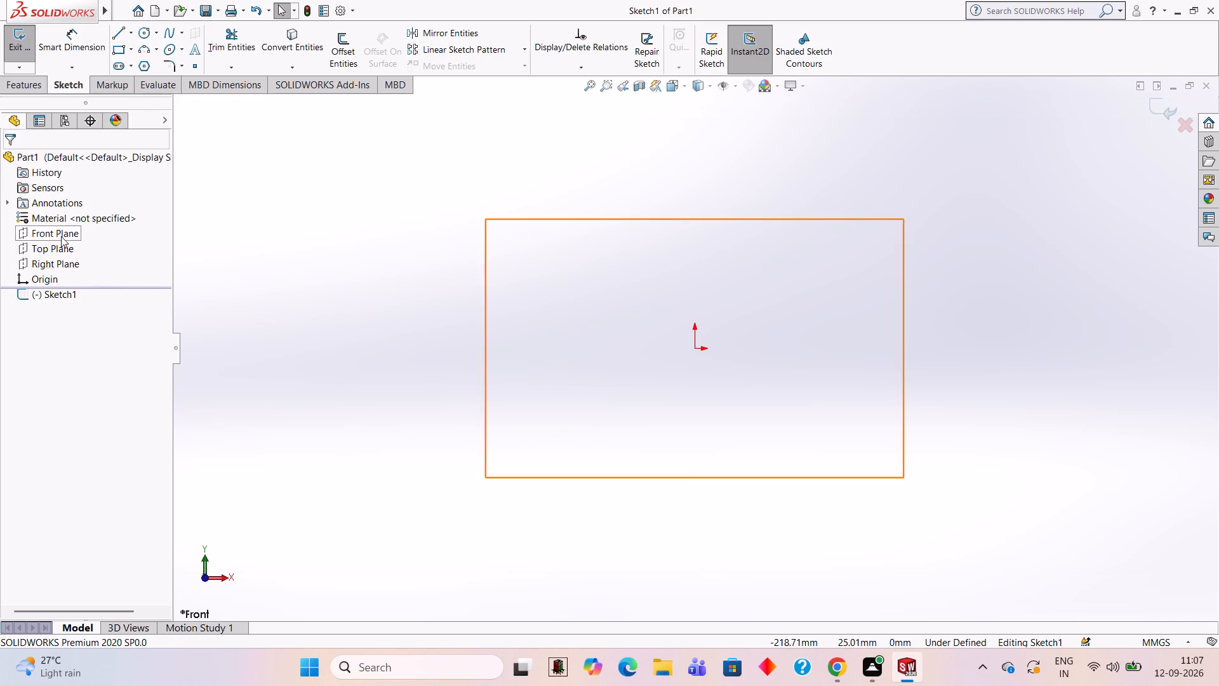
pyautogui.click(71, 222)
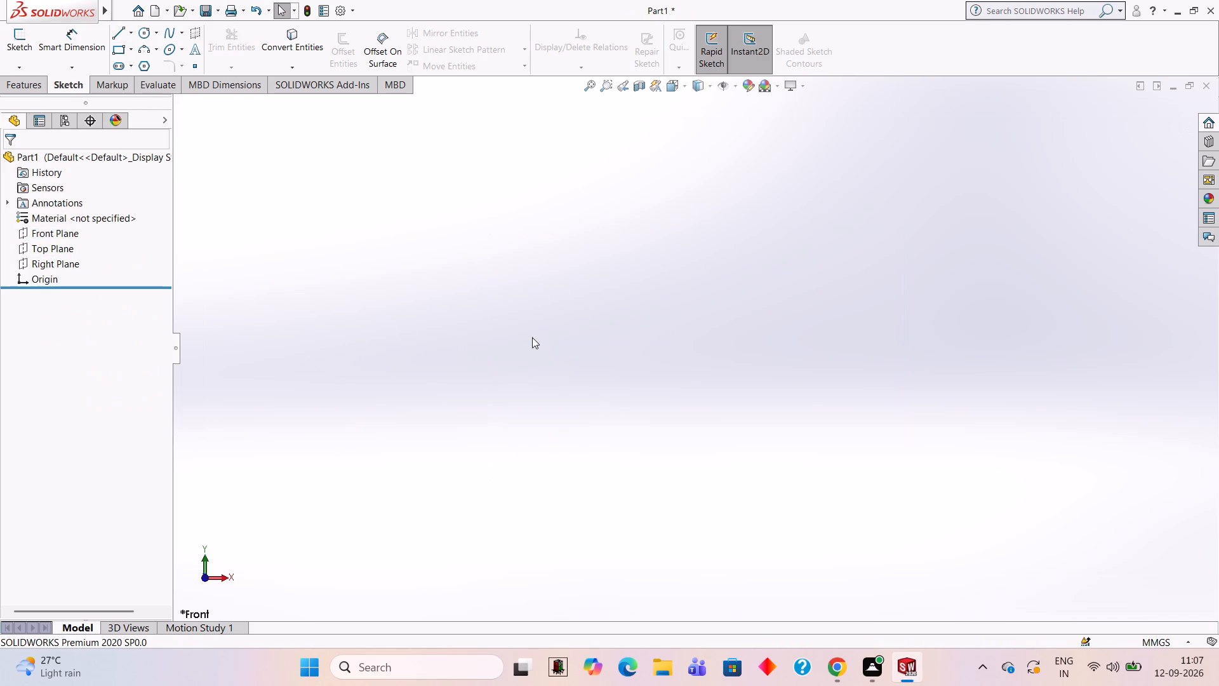
# Start a sketch on the Front Plane and draw a 76 mm horizontal line from the origin along positive X.
pyautogui.click(62, 236)
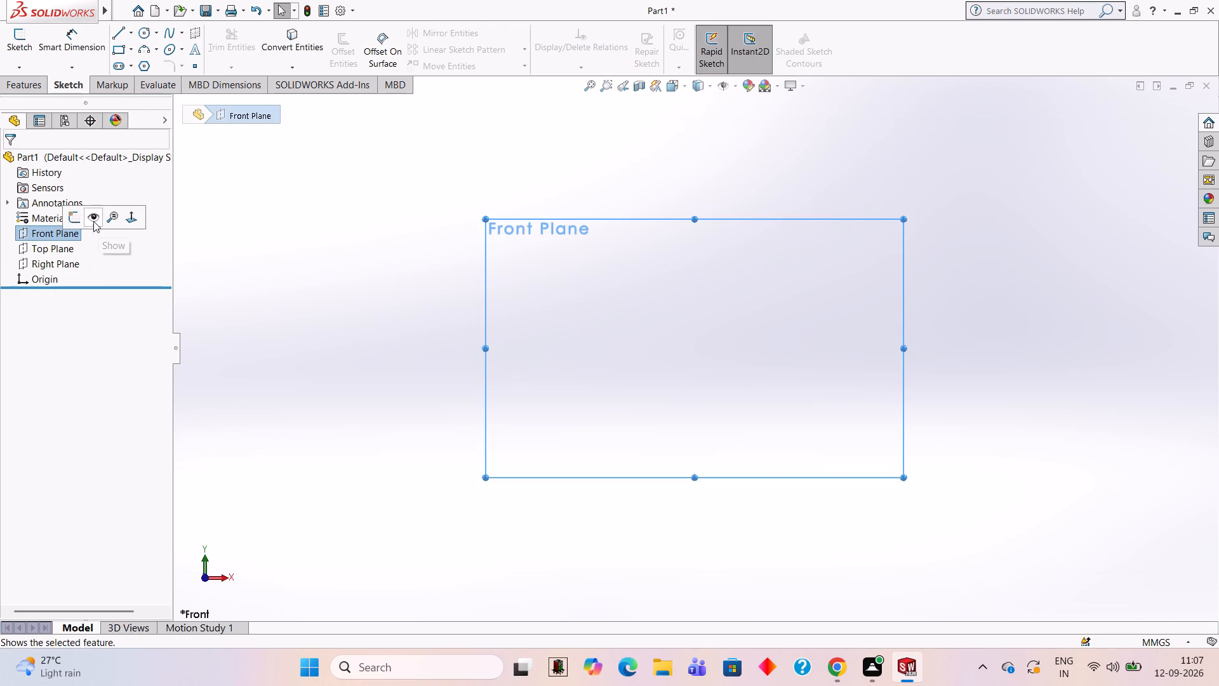
pyautogui.click(79, 221)
pyautogui.click(510, 321)
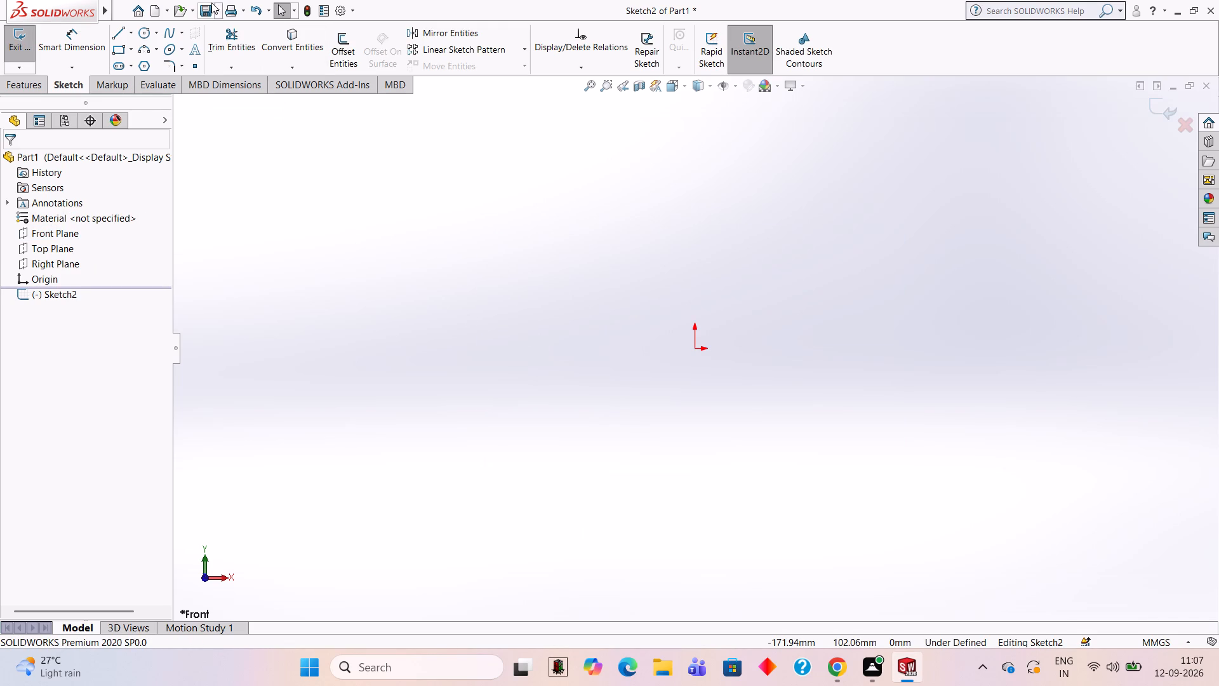
pyautogui.click(119, 27)
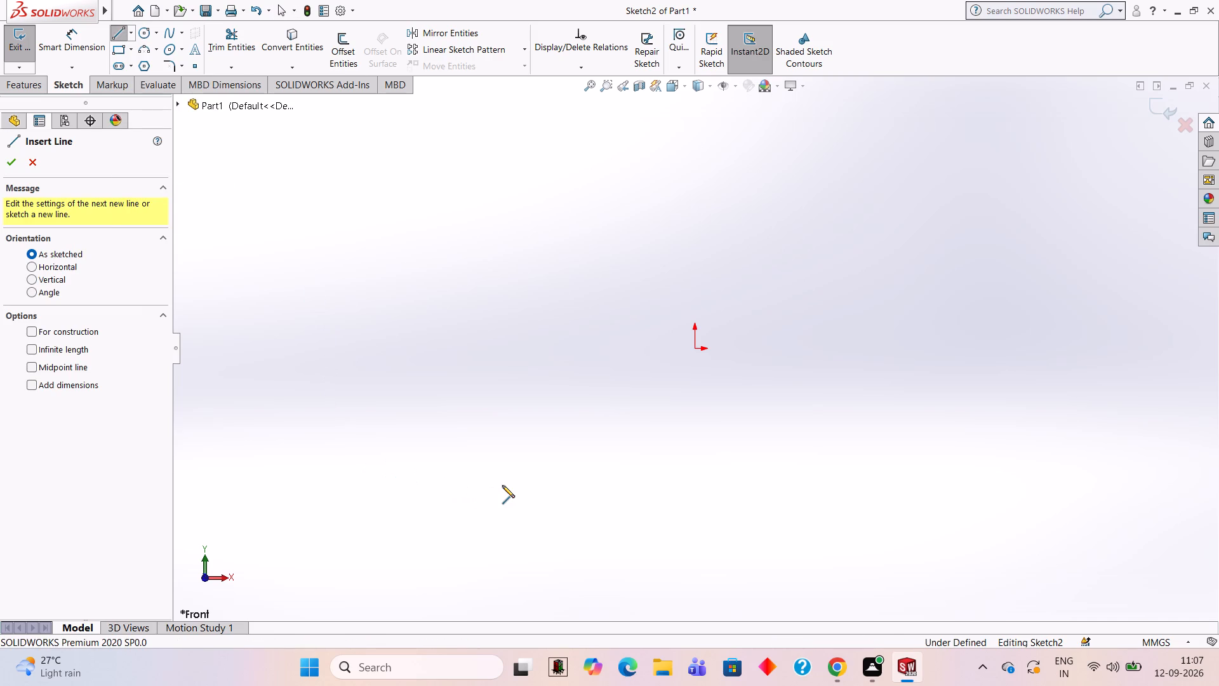
pyautogui.click(695, 347)
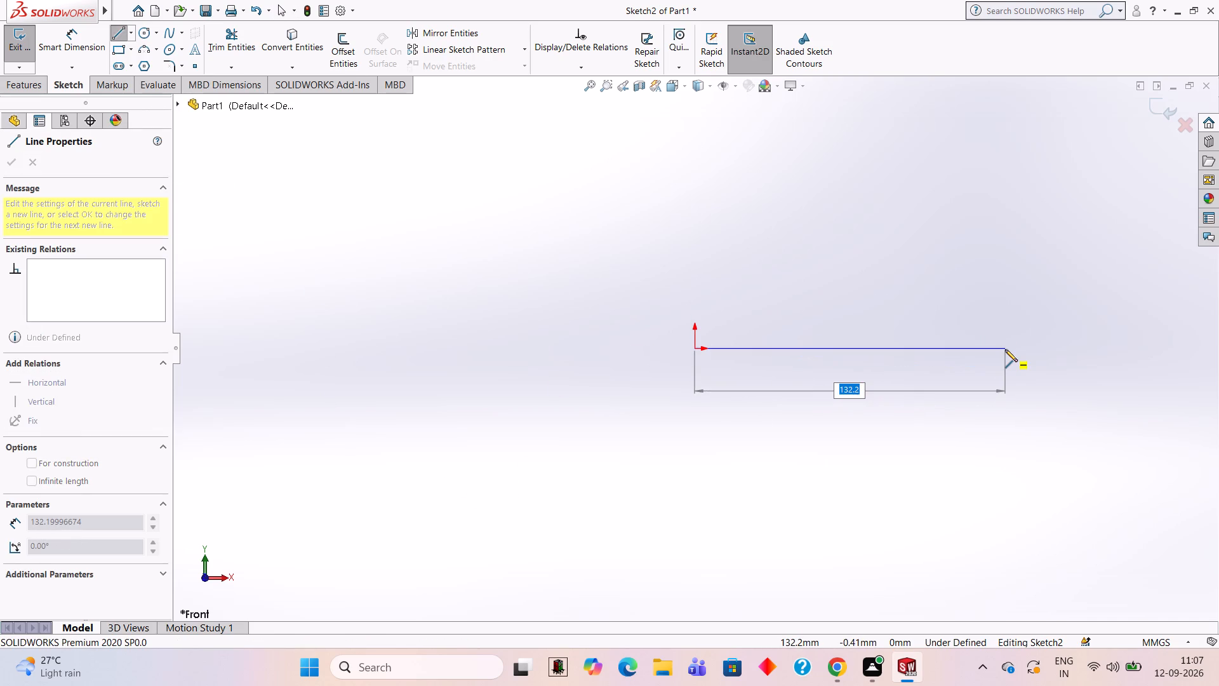
pyautogui.write('76')
pyautogui.press('Return')
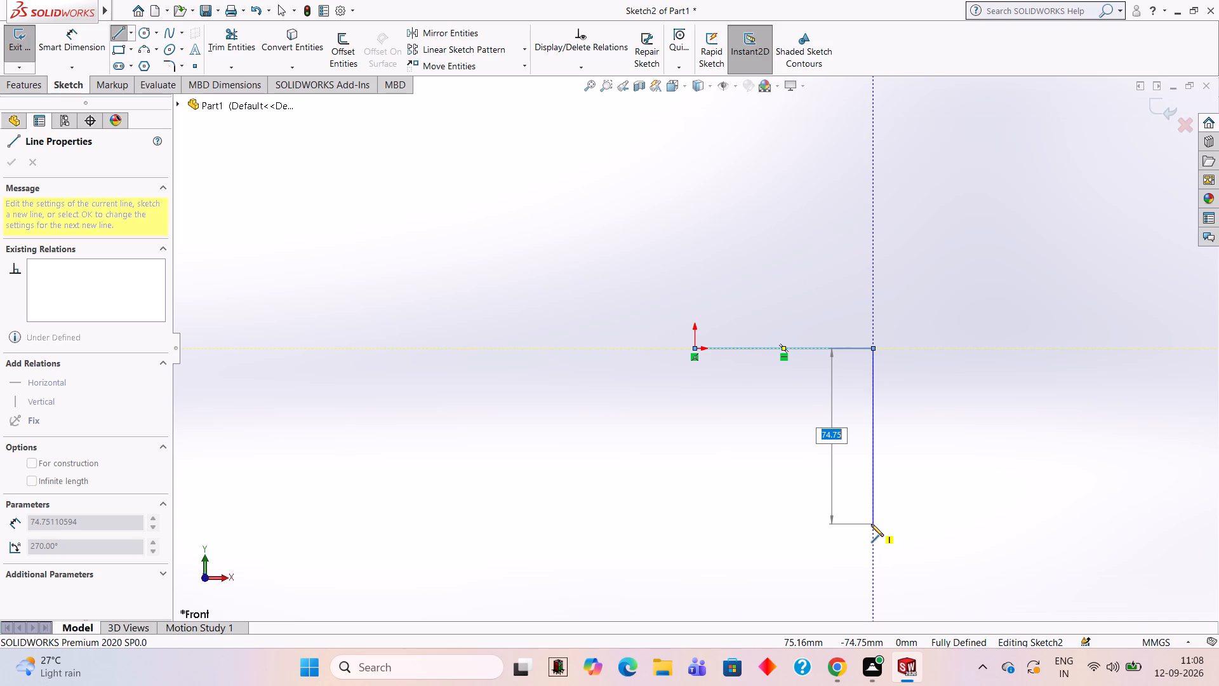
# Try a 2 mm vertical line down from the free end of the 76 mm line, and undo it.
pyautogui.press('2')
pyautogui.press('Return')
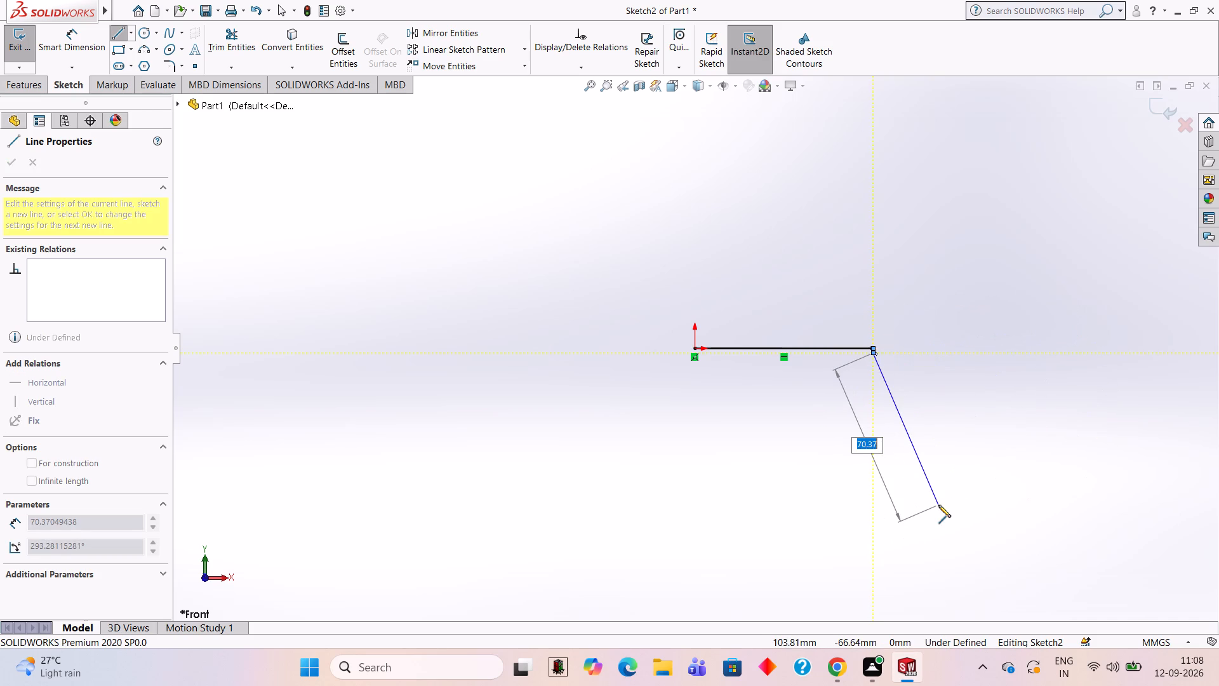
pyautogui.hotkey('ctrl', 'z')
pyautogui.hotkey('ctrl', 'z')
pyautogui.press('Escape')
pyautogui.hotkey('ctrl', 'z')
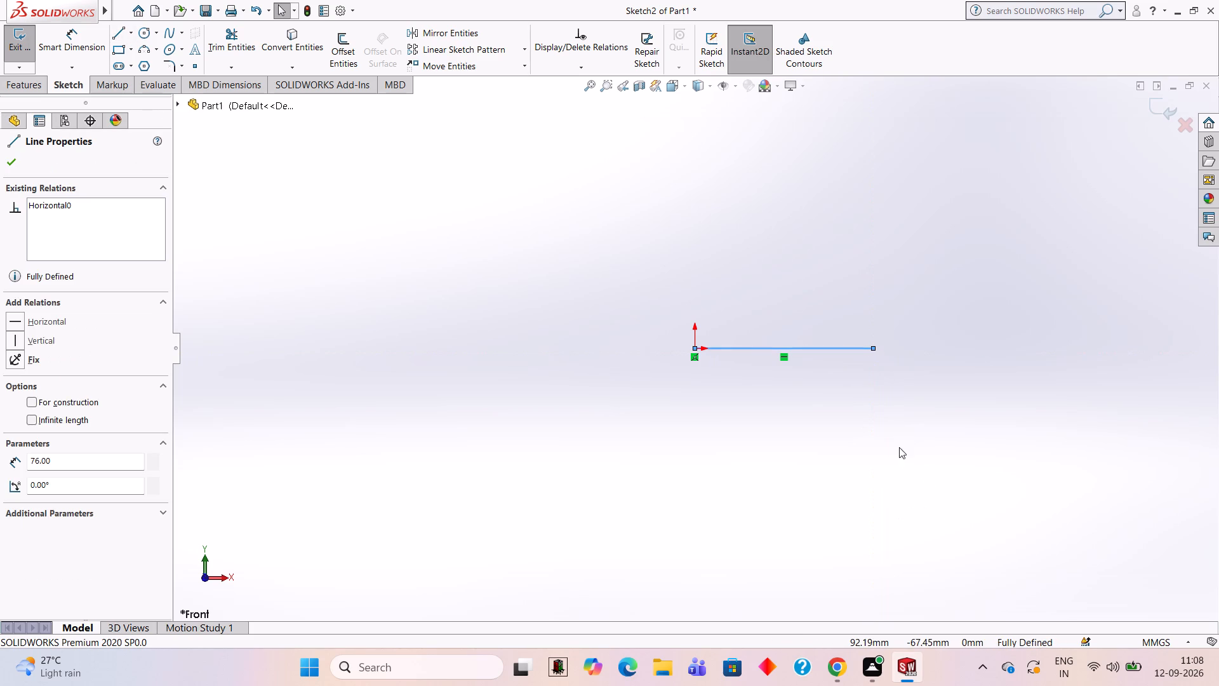
# Sketch a 4 mm vertical line downward from the free end of the 76 mm line.
pyautogui.click(124, 31)
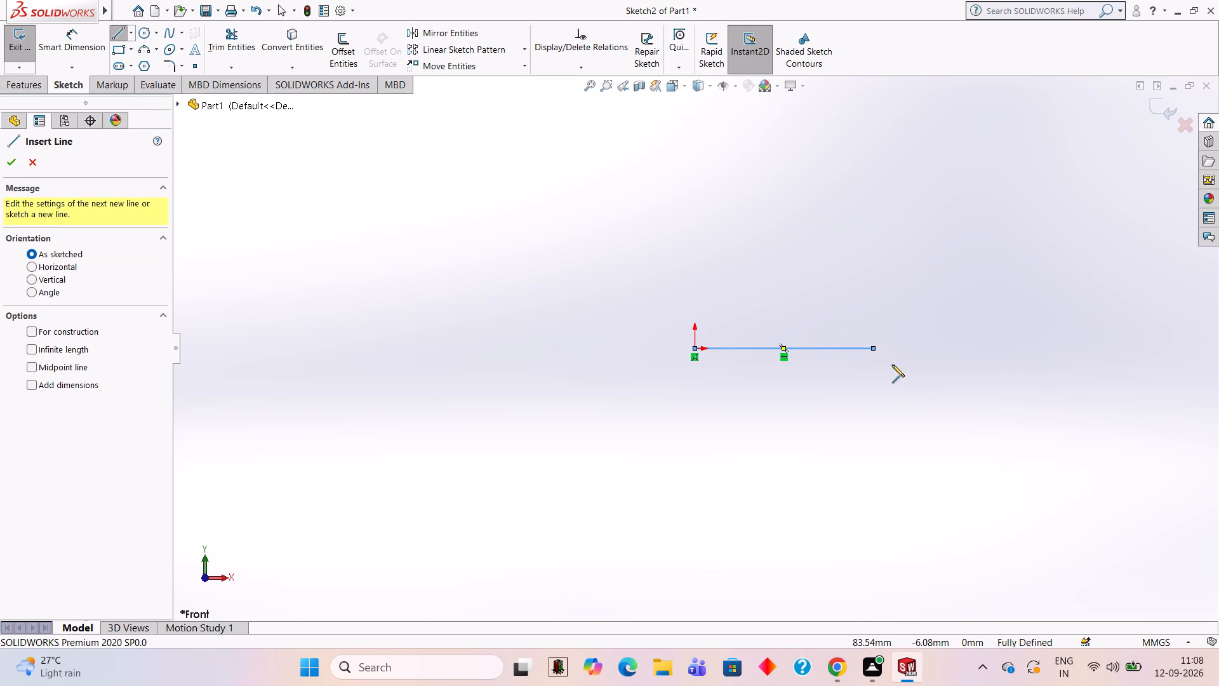
pyautogui.click(872, 349)
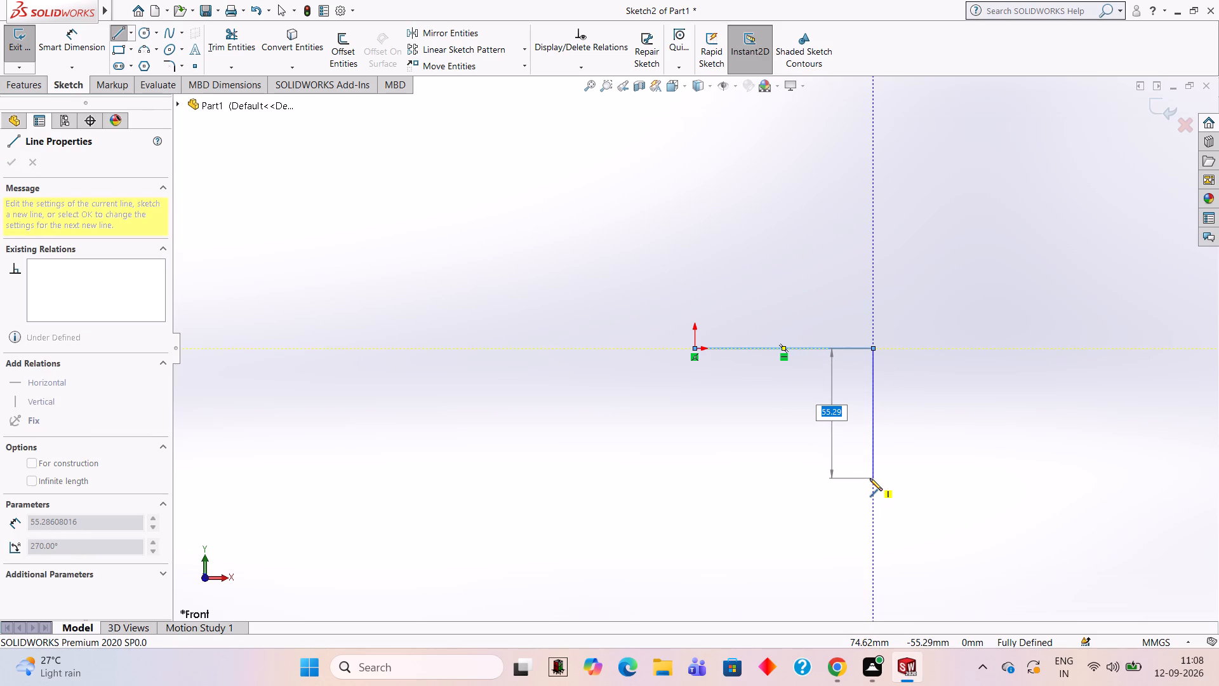
pyautogui.press('4')
pyautogui.press('Return')
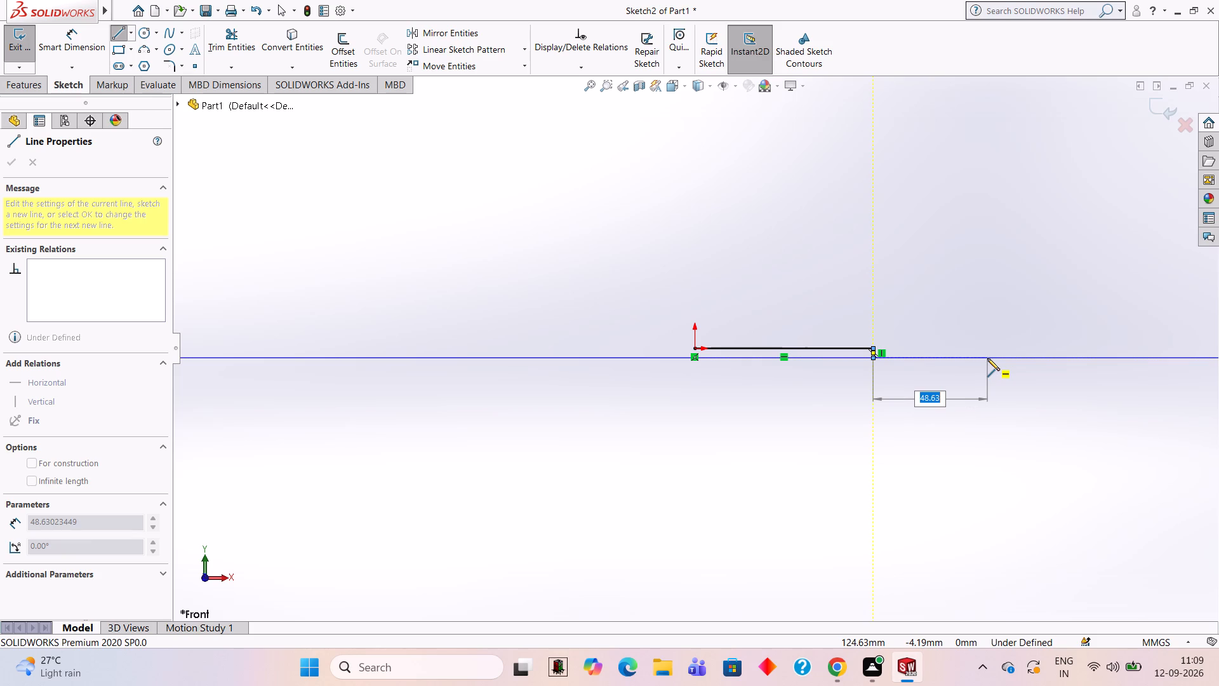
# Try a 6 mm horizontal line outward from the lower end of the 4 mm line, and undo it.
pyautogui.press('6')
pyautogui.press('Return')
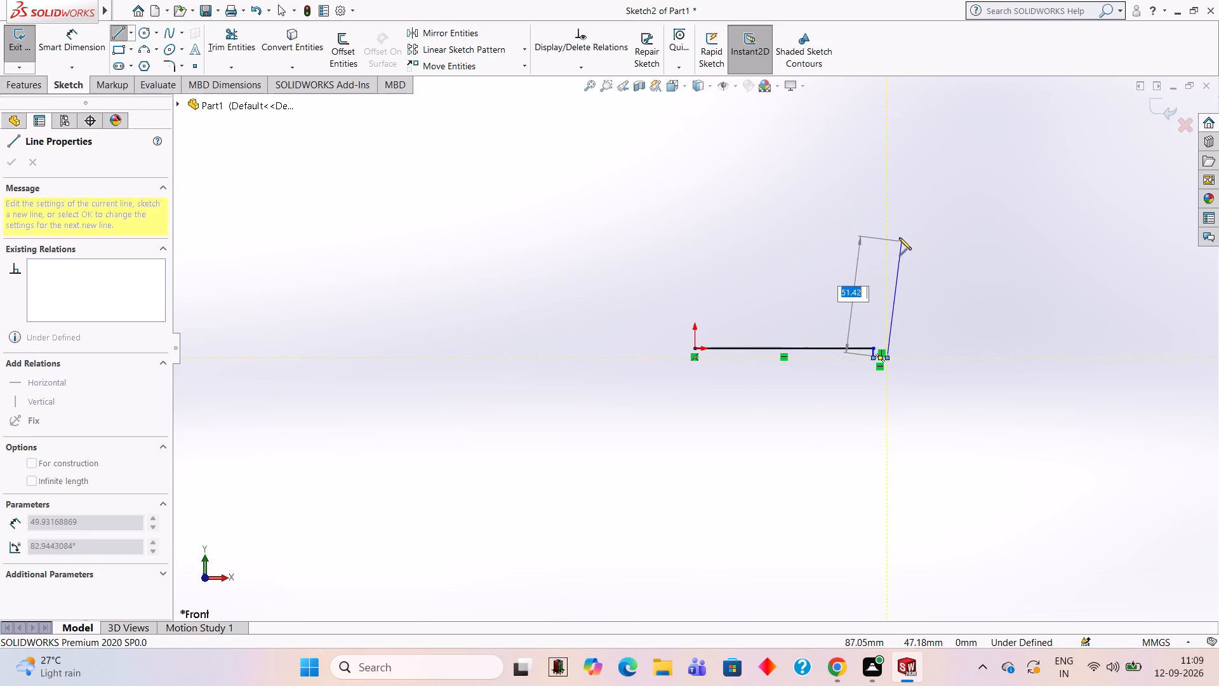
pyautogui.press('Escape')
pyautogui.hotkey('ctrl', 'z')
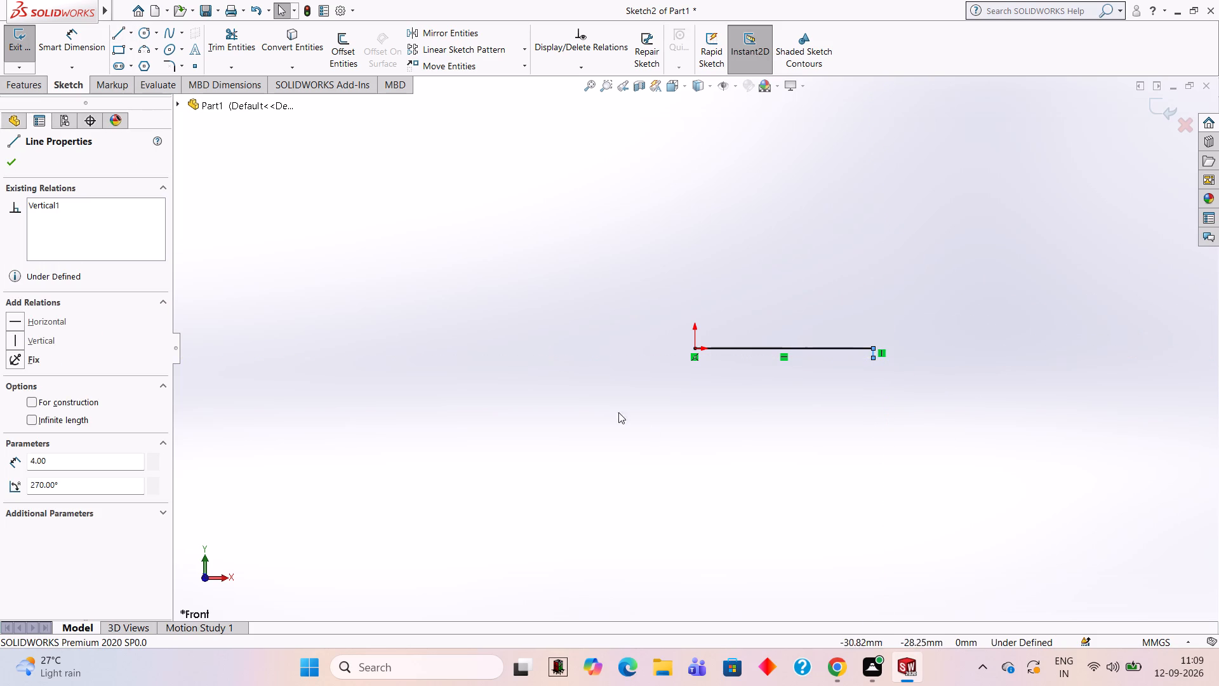
# Sketch a 10 mm horizontal line from the lower end of the 4 mm line, heading away from the origin.
pyautogui.click(116, 35)
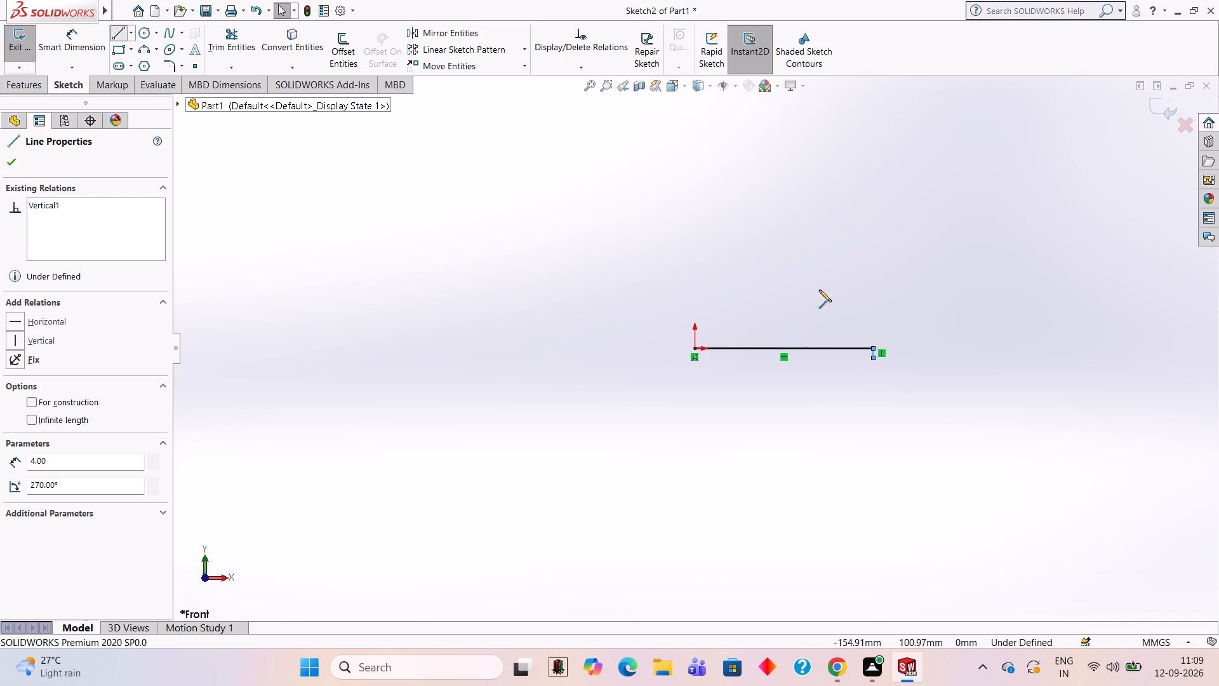
pyautogui.click(874, 358)
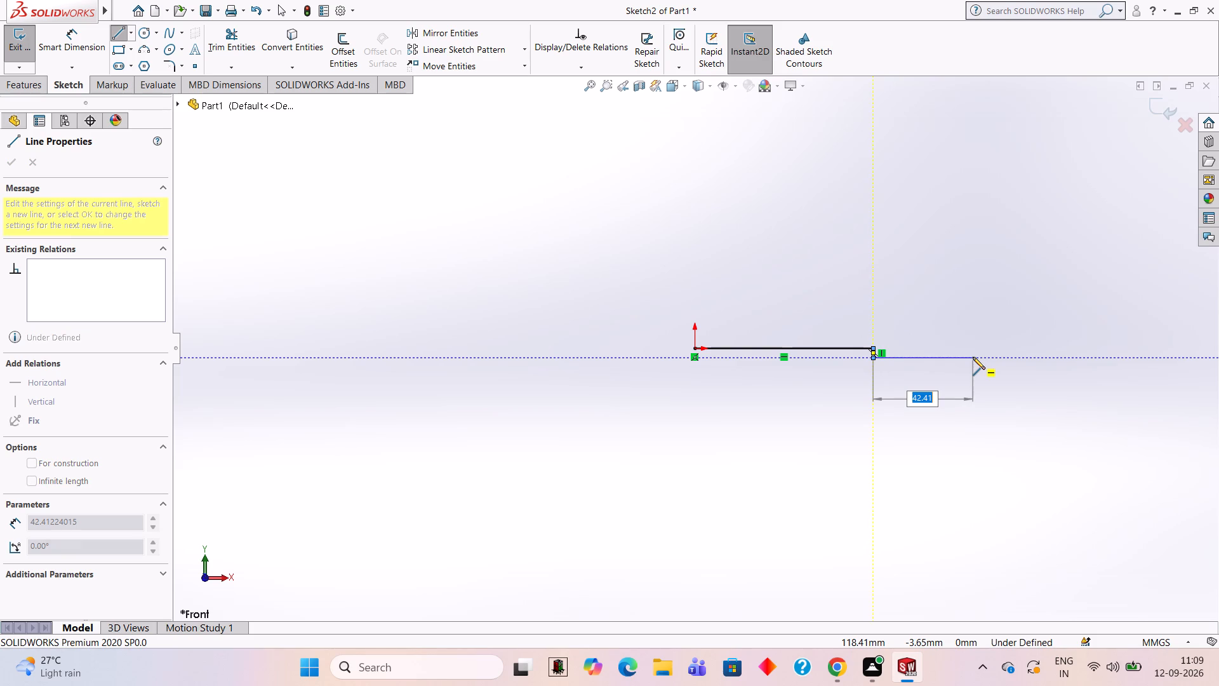
pyautogui.write('10')
pyautogui.press('Return')
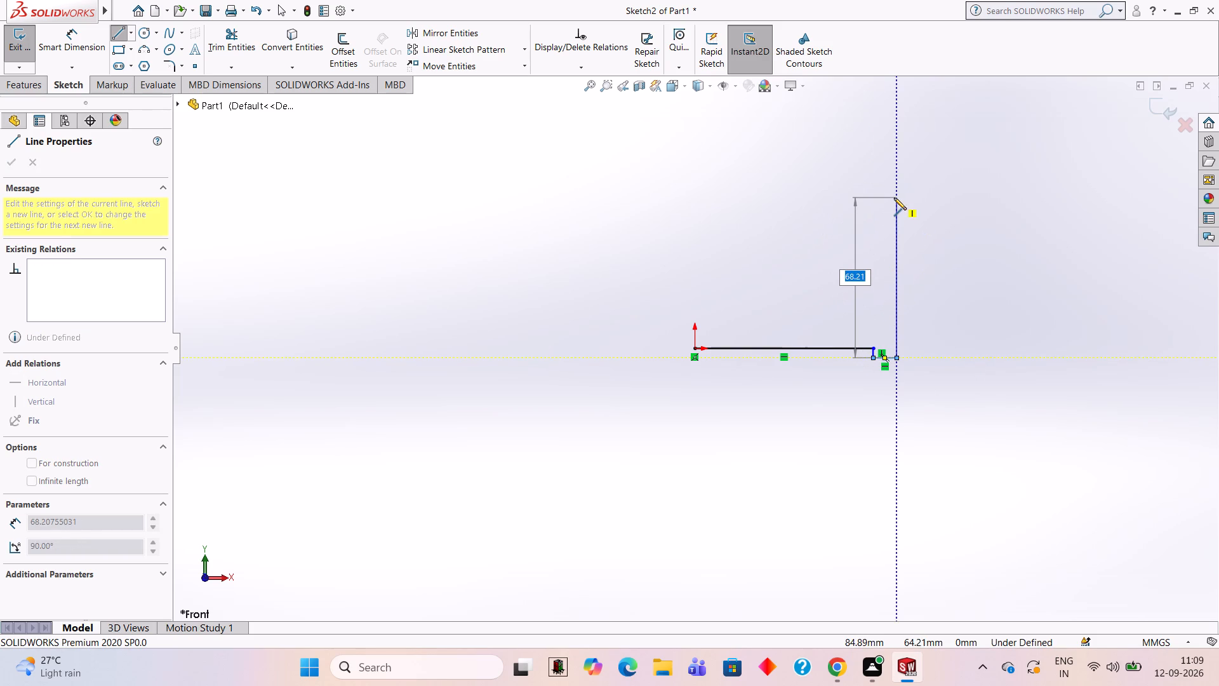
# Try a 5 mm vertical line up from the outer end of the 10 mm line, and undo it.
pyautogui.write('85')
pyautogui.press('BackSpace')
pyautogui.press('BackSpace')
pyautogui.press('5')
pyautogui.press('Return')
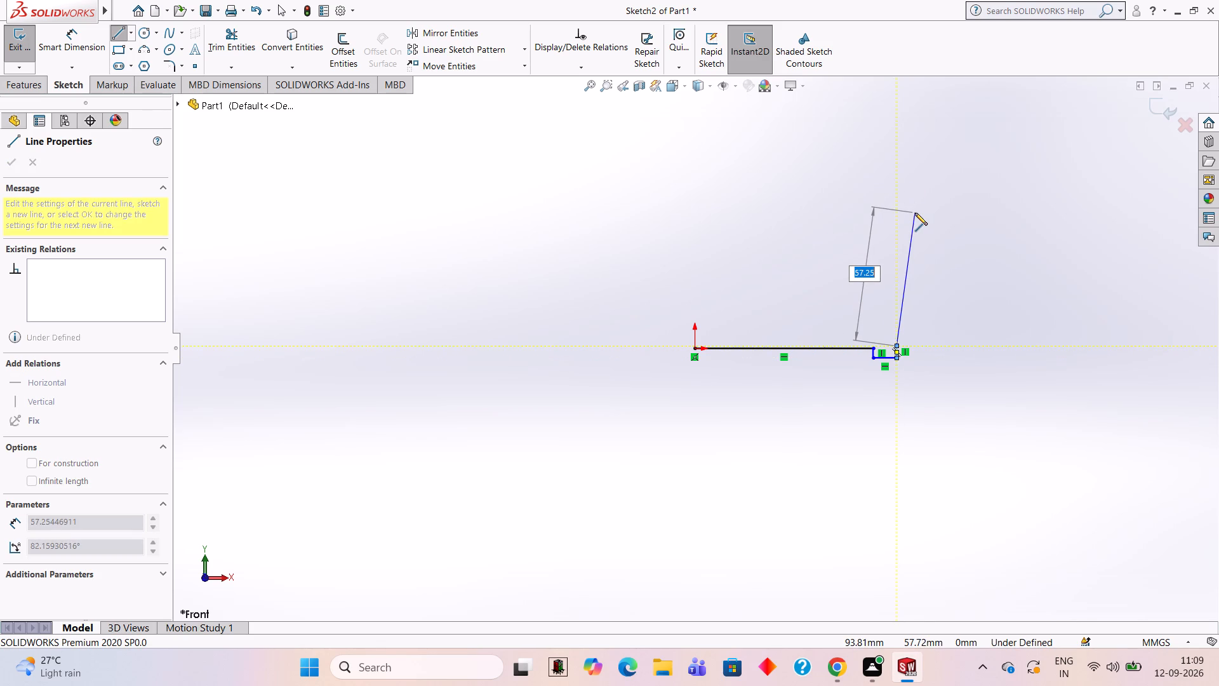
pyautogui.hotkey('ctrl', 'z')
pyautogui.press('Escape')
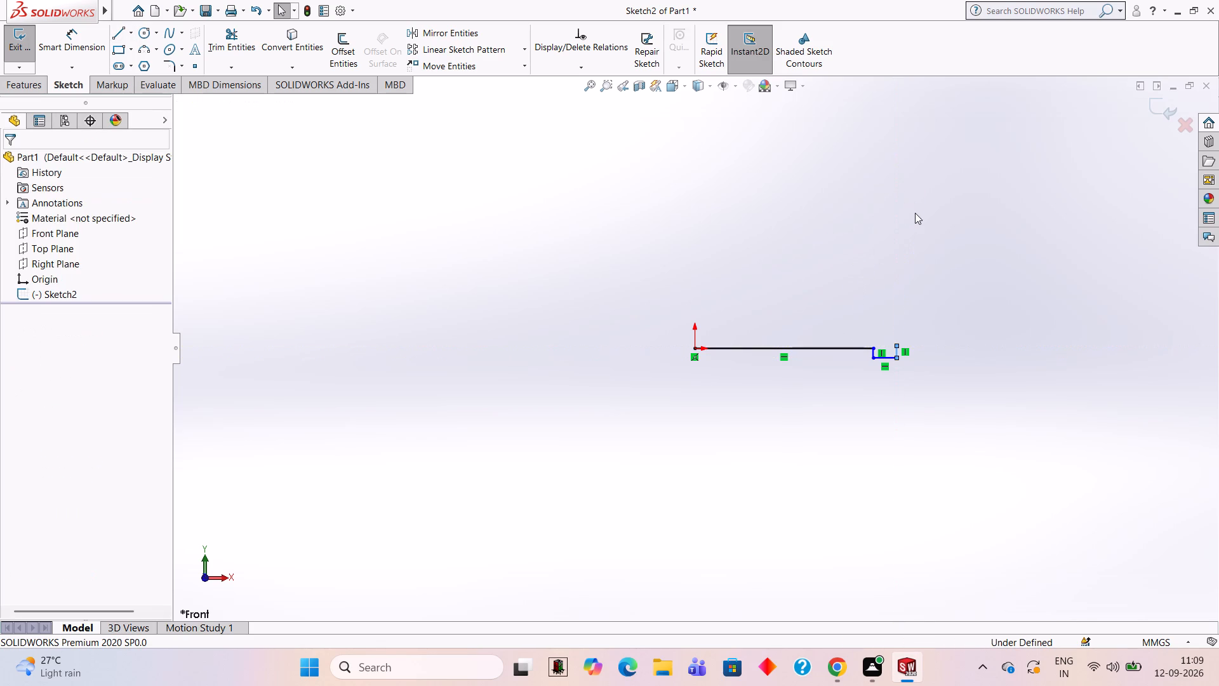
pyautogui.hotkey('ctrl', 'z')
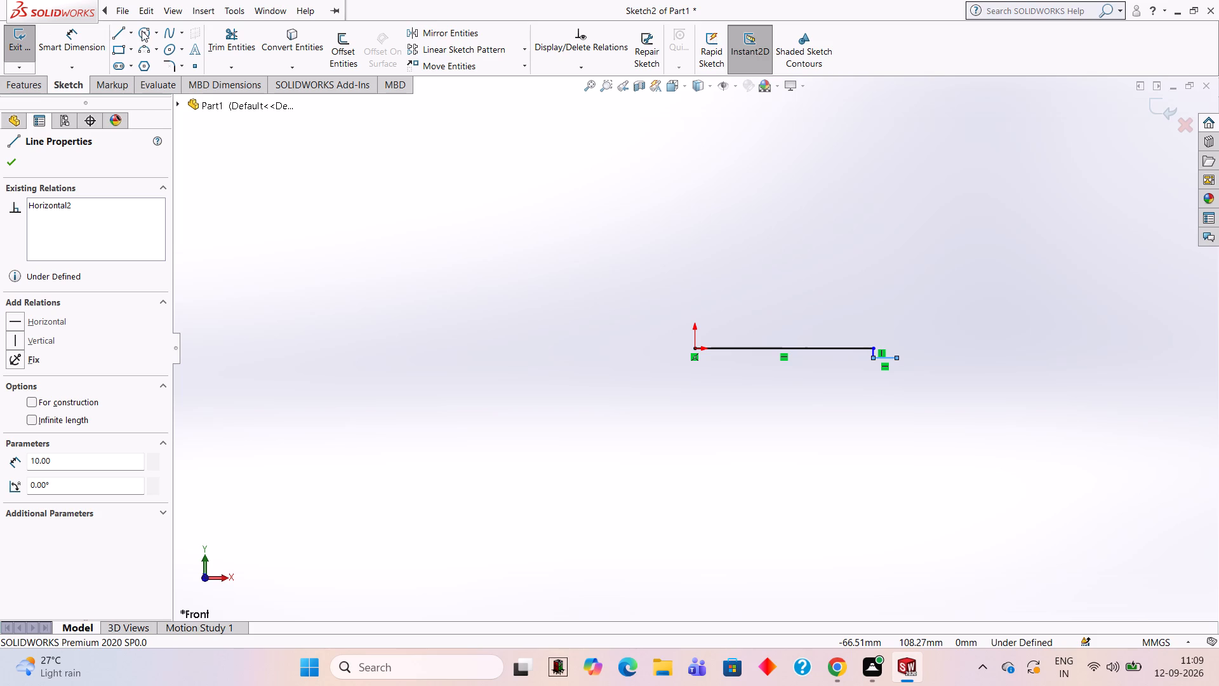
# Sketch an 8 mm vertical line upward from the outer end of the 10 mm line.
pyautogui.click(121, 35)
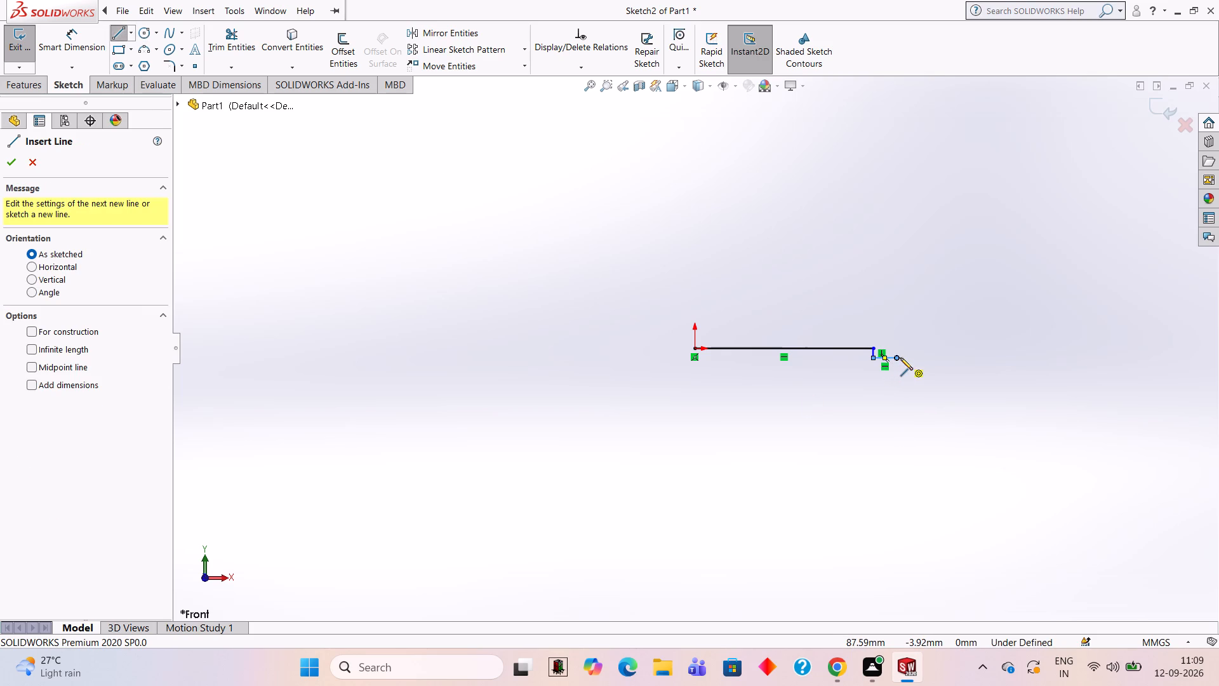
pyautogui.click(895, 358)
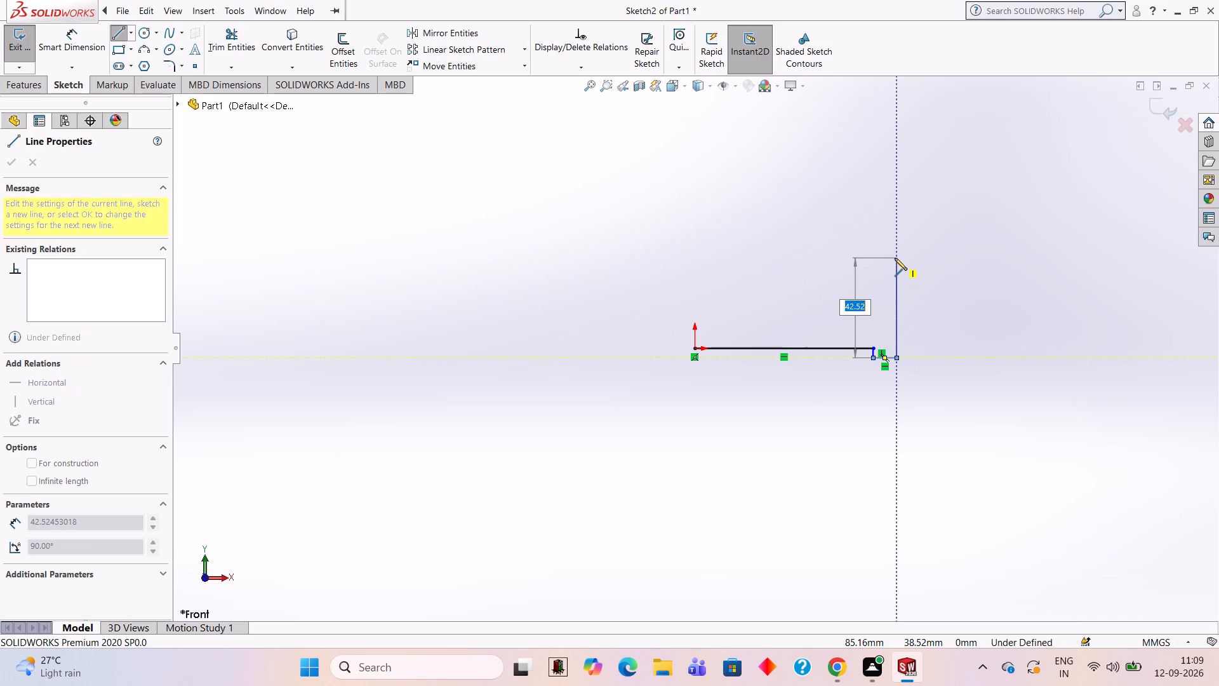
pyautogui.press('8')
pyautogui.press('Return')
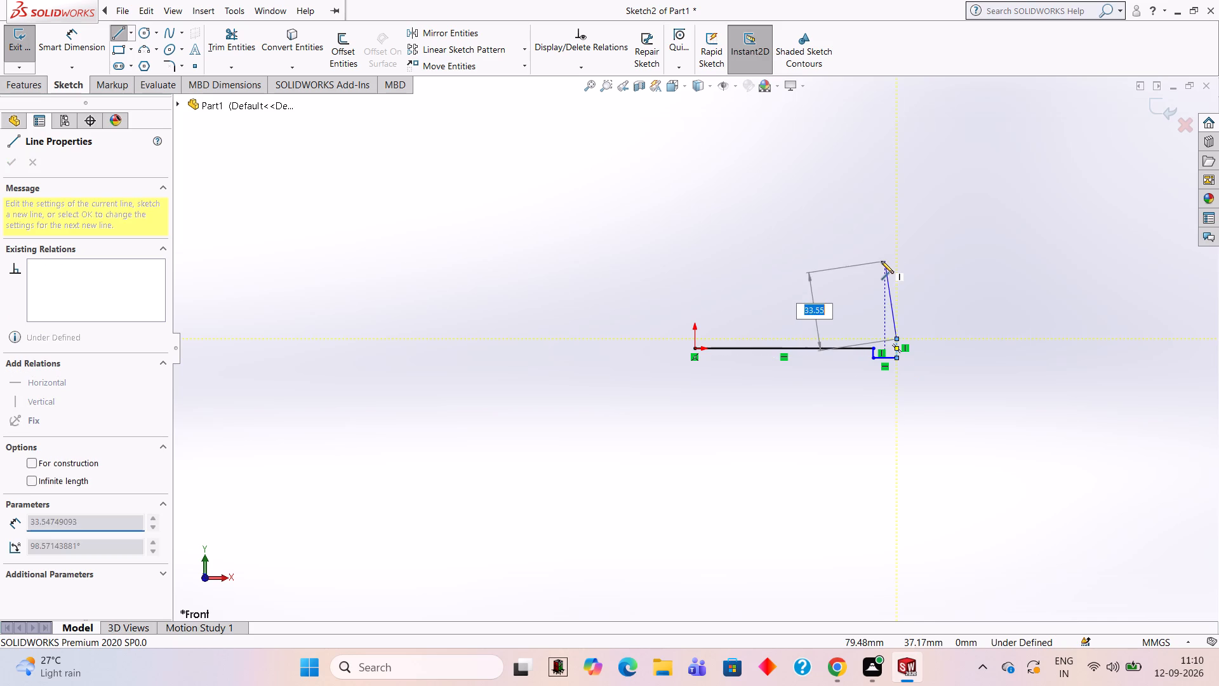
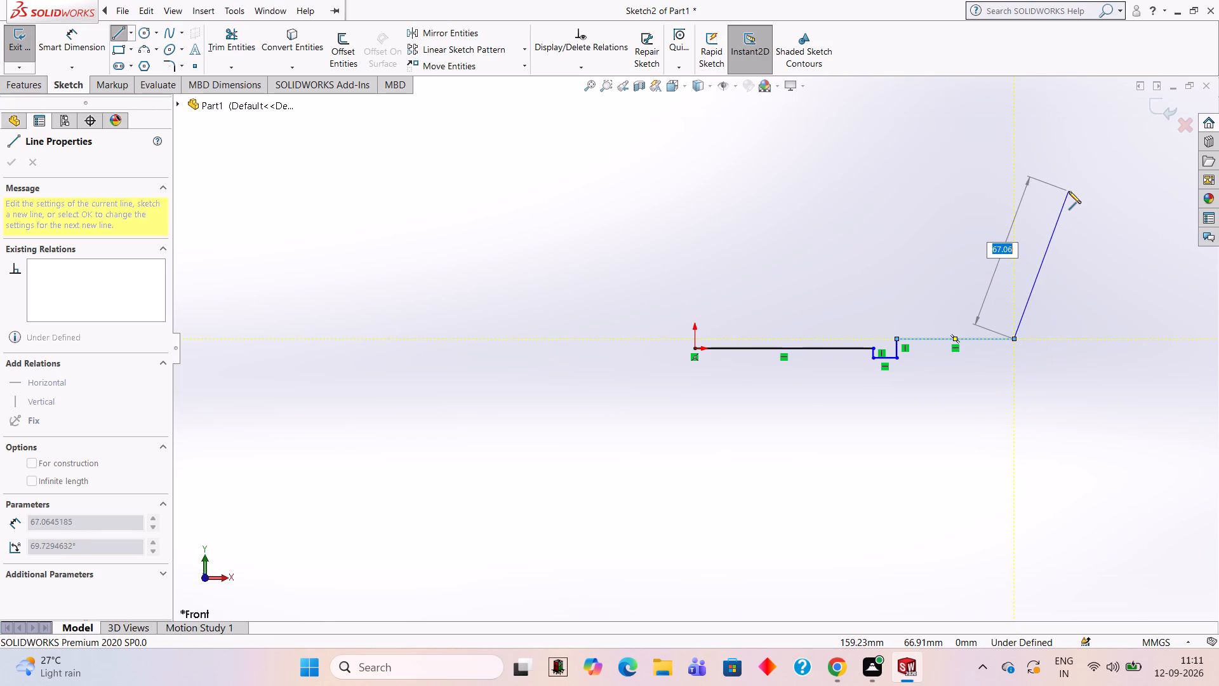
# End the line chain and undo the horizontal line drawn outward from the upper end of the 8 mm line.
pyautogui.press('Escape')
pyautogui.hotkey('ctrl', 'z')
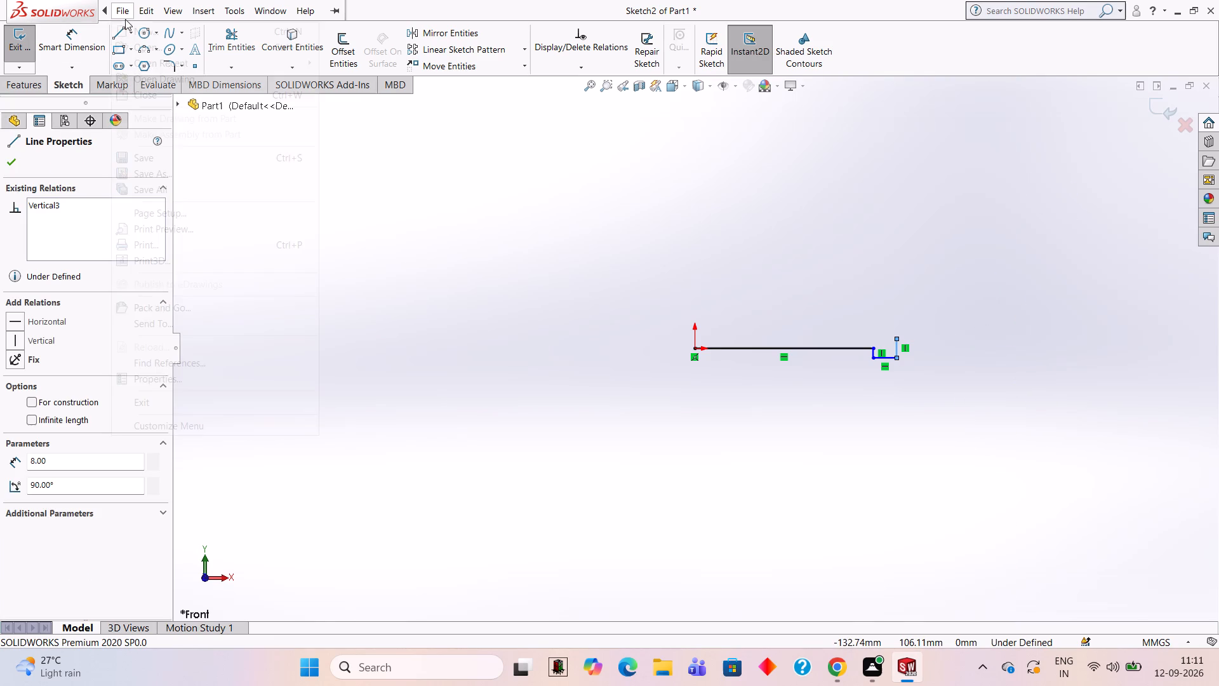
pyautogui.click(375, 132)
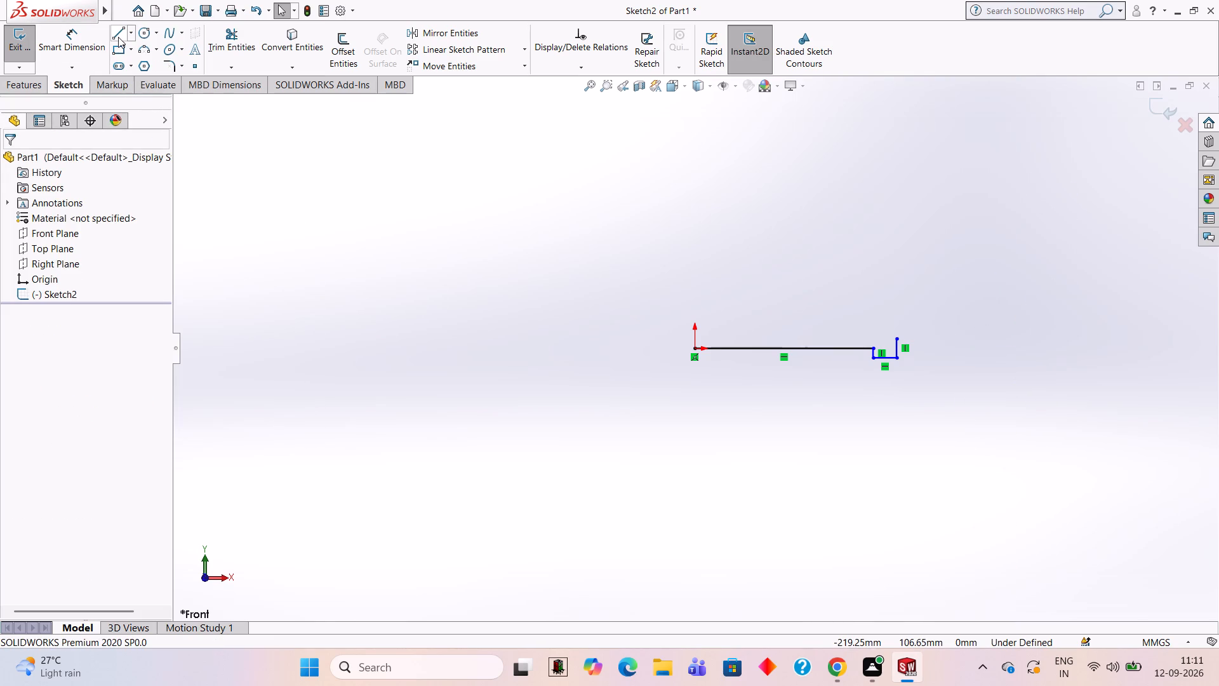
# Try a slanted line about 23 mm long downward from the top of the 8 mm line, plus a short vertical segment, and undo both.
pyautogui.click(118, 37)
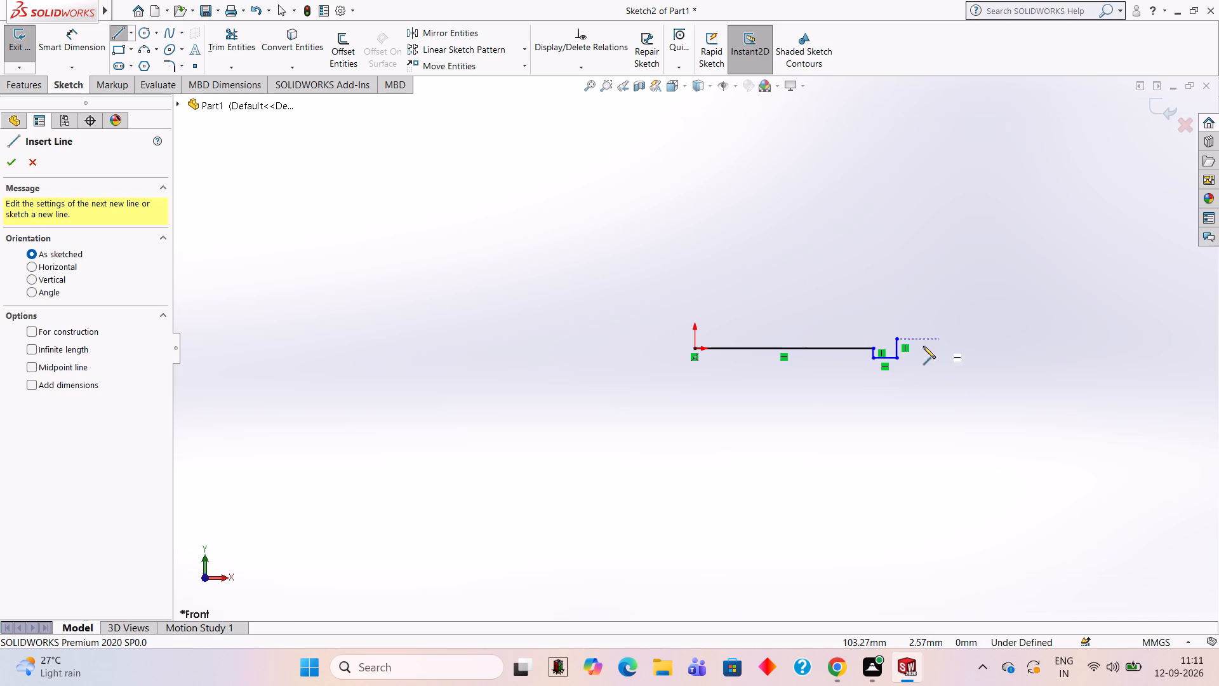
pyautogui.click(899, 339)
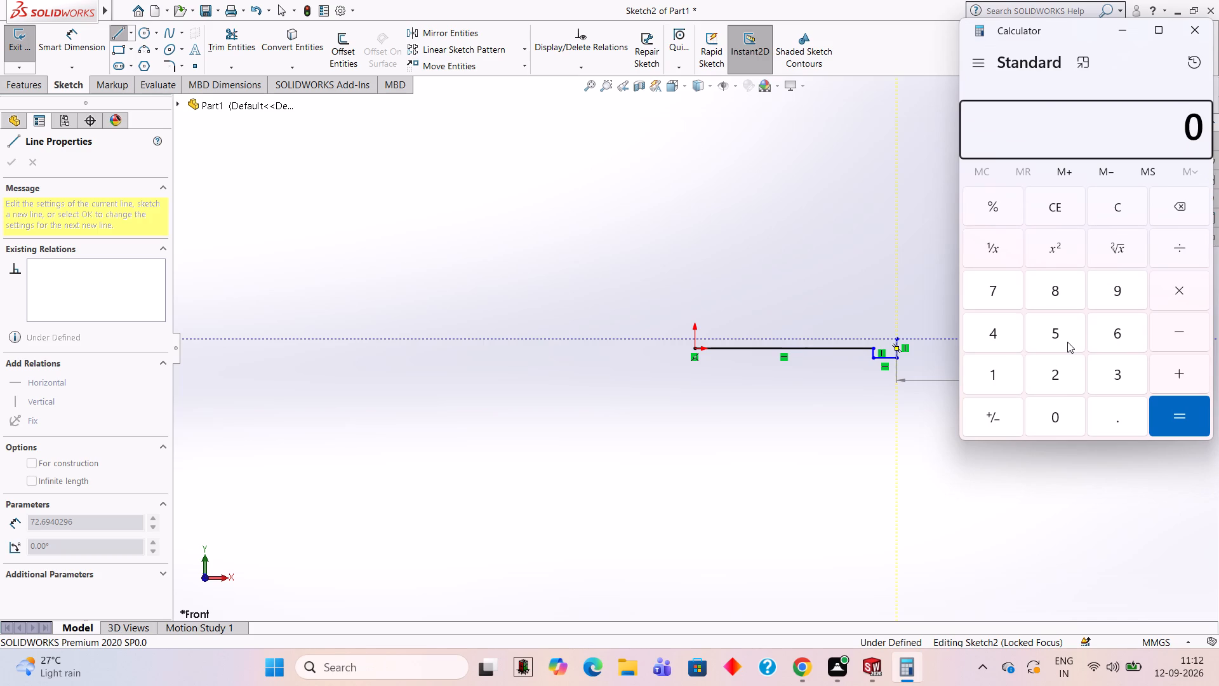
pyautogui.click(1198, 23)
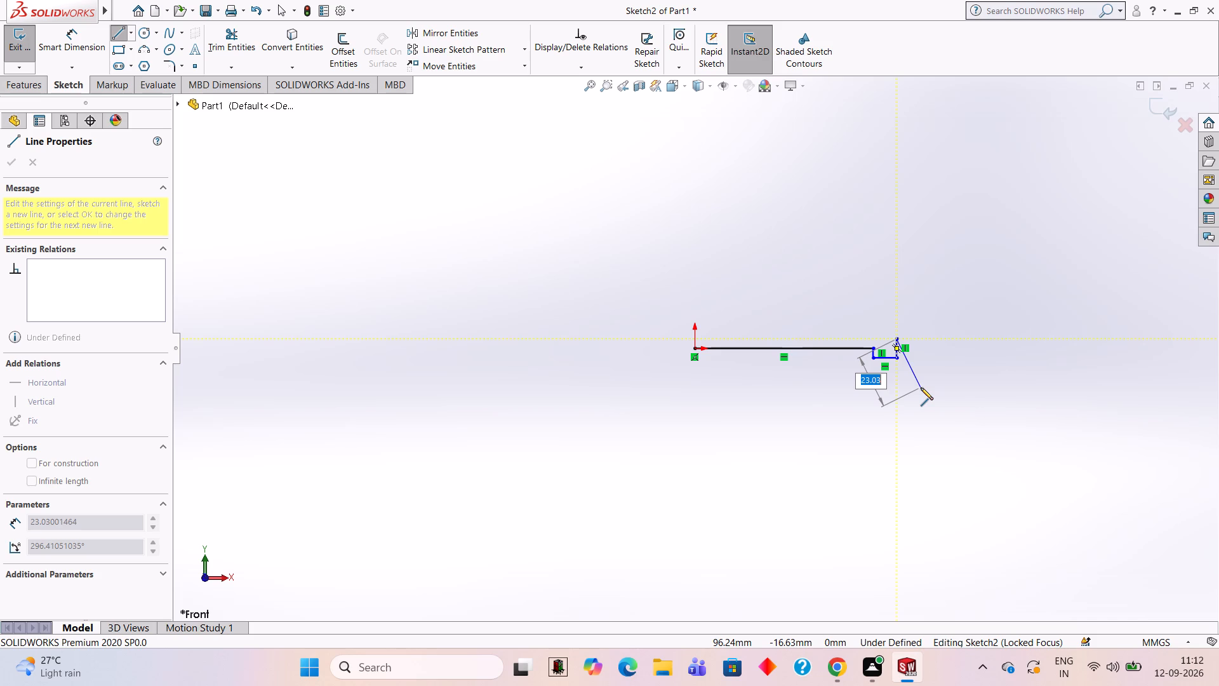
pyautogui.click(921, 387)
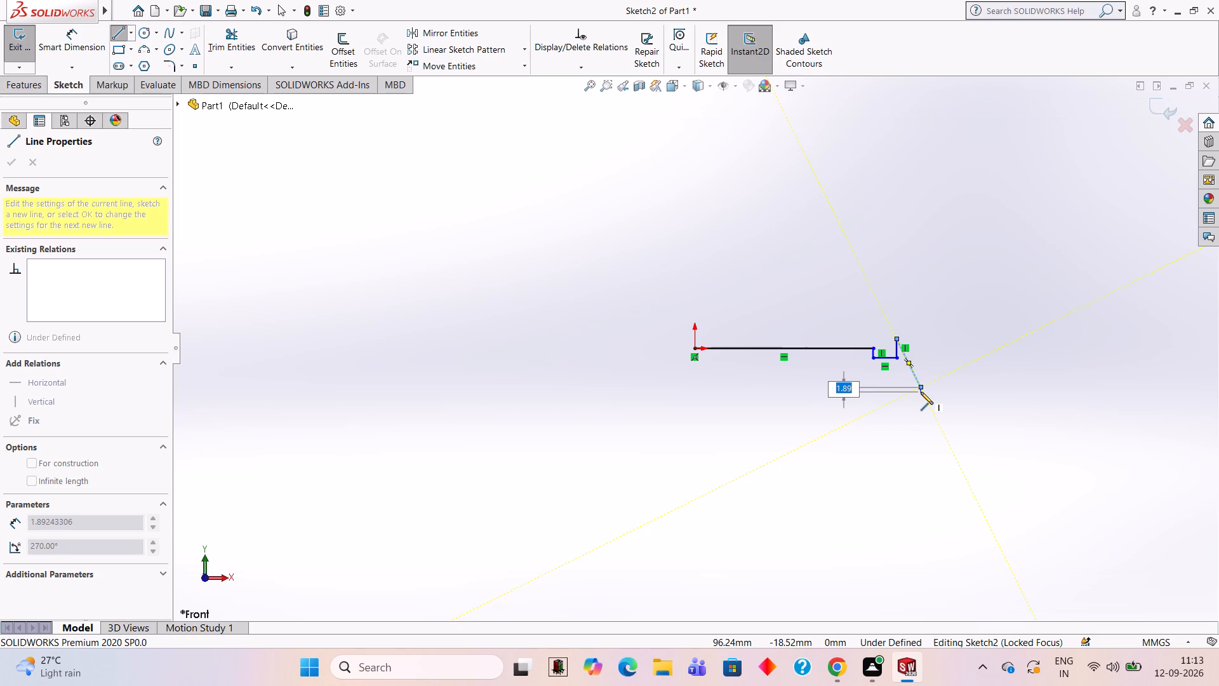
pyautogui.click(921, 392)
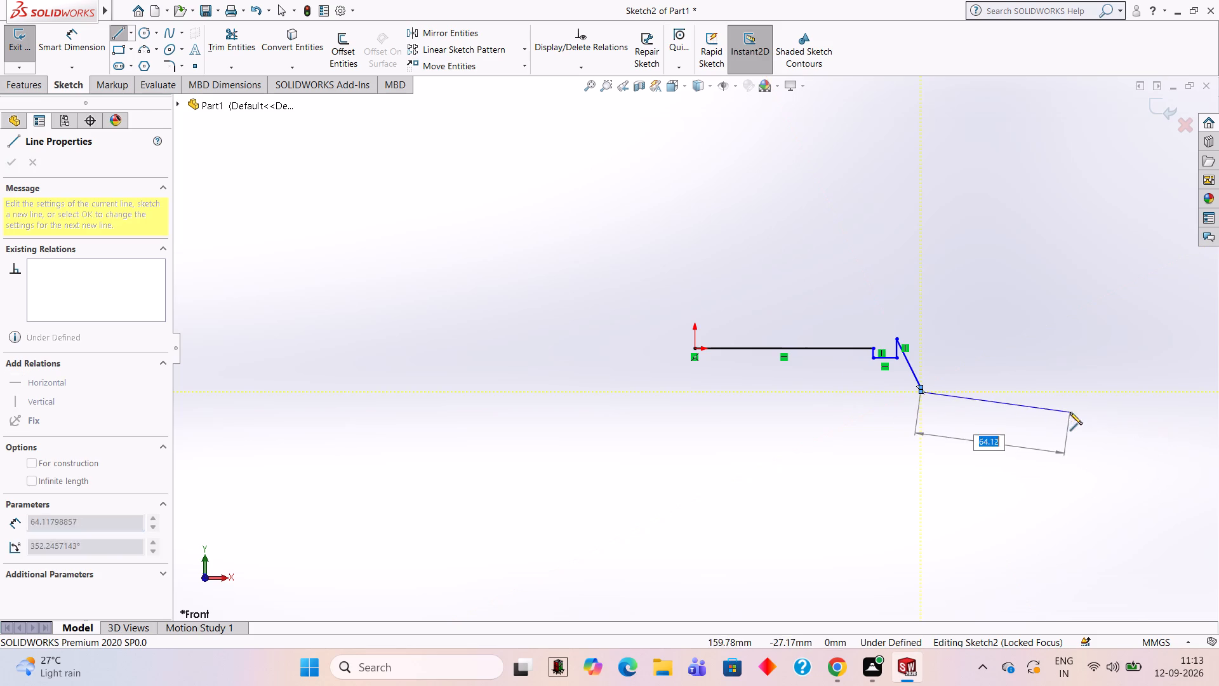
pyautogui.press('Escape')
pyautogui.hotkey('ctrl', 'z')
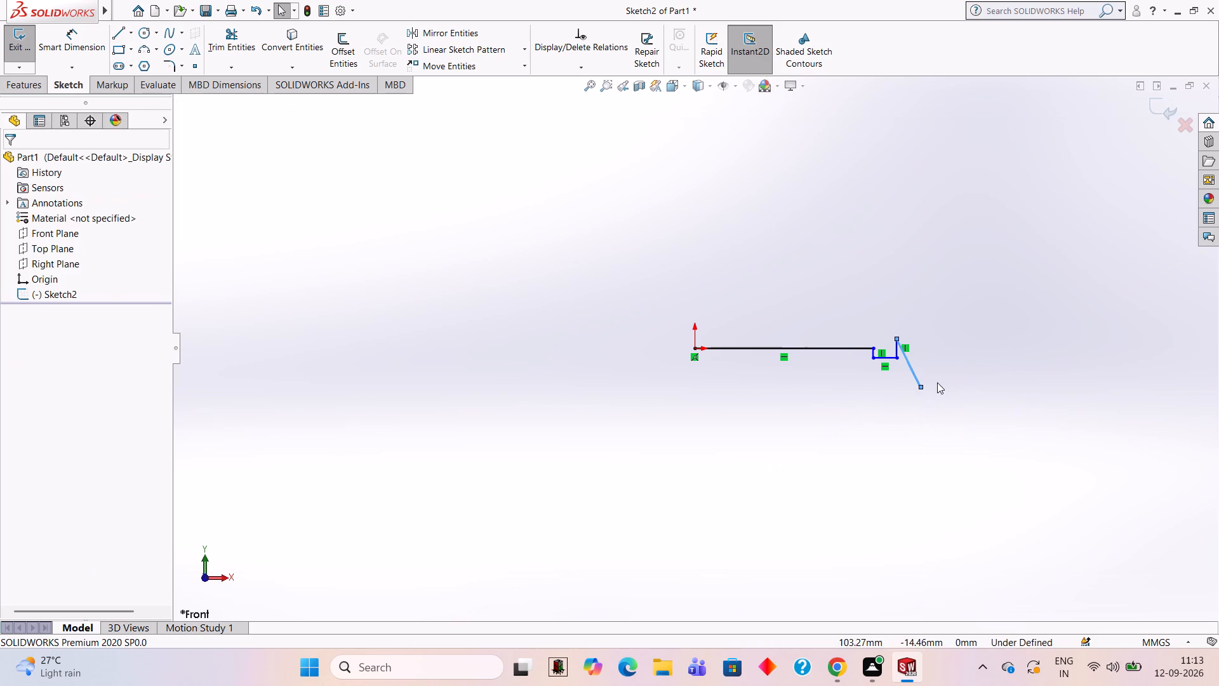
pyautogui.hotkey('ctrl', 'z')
# Undo the 8 mm vertical line and the 10 mm horizontal line.
pyautogui.hotkey('ctrl', 'z')
pyautogui.hotkey('ctrl', 'z')
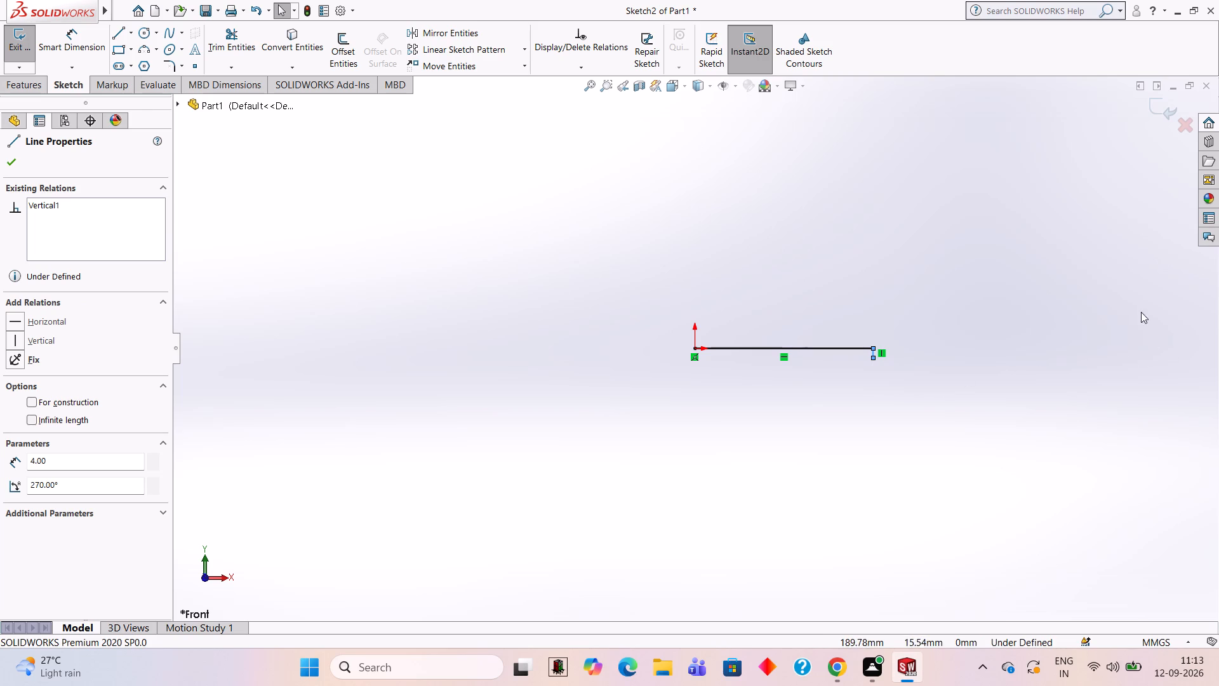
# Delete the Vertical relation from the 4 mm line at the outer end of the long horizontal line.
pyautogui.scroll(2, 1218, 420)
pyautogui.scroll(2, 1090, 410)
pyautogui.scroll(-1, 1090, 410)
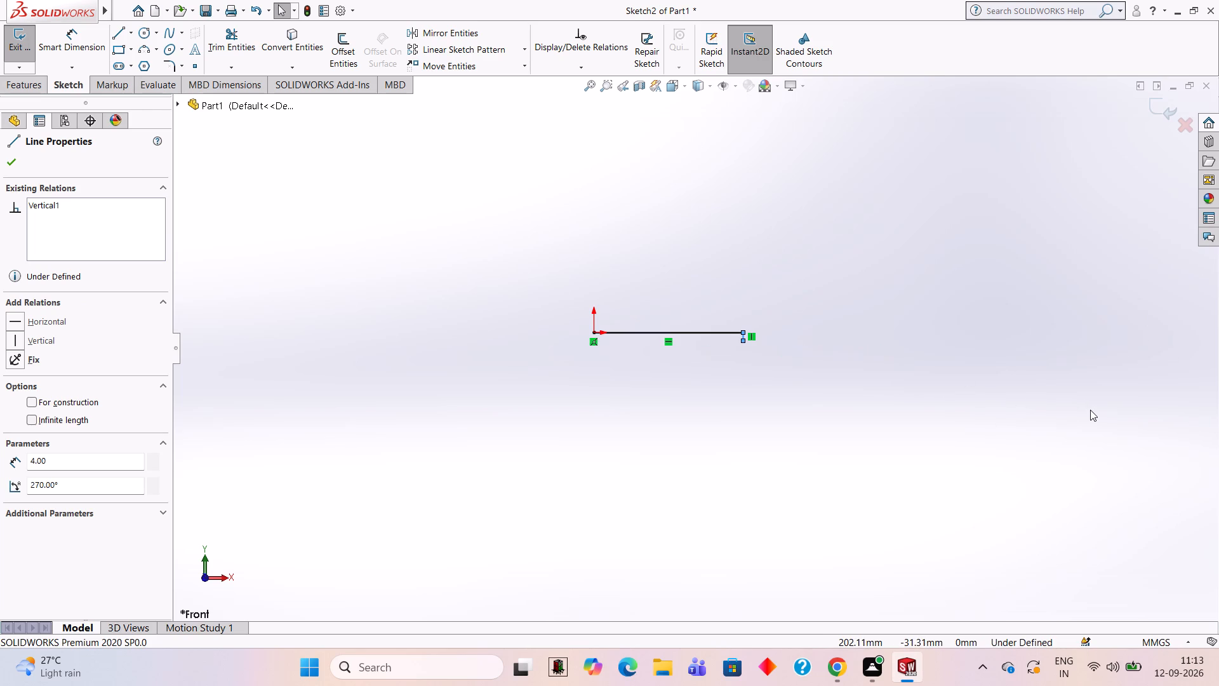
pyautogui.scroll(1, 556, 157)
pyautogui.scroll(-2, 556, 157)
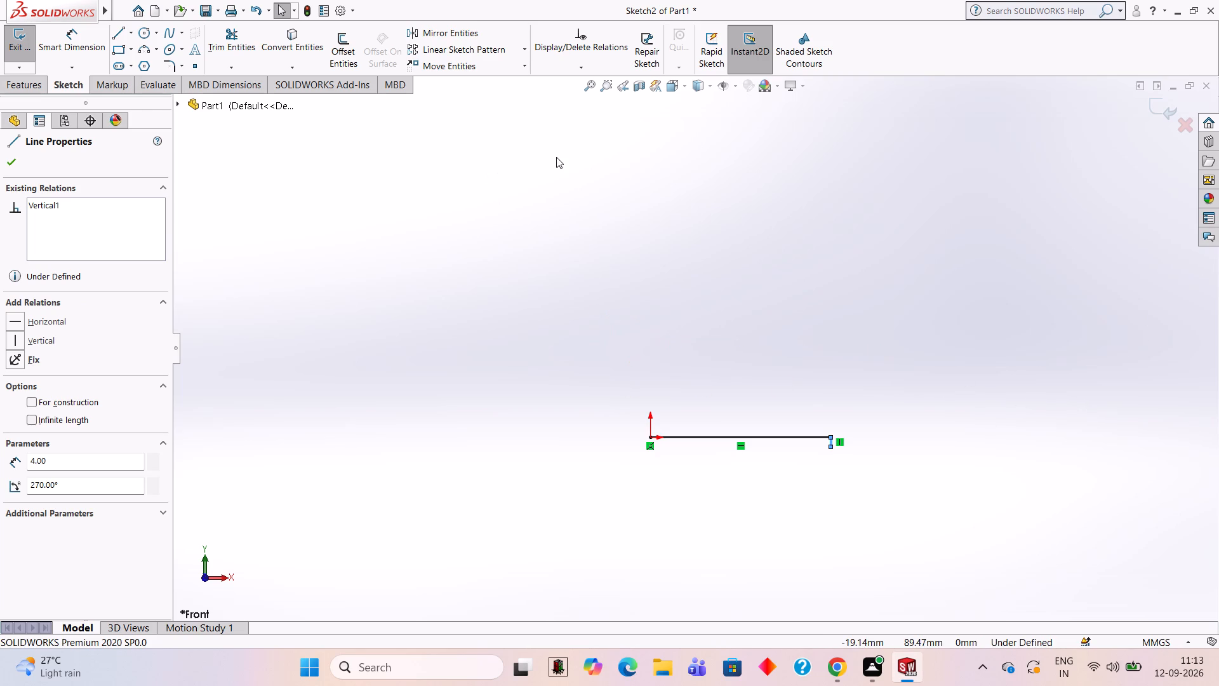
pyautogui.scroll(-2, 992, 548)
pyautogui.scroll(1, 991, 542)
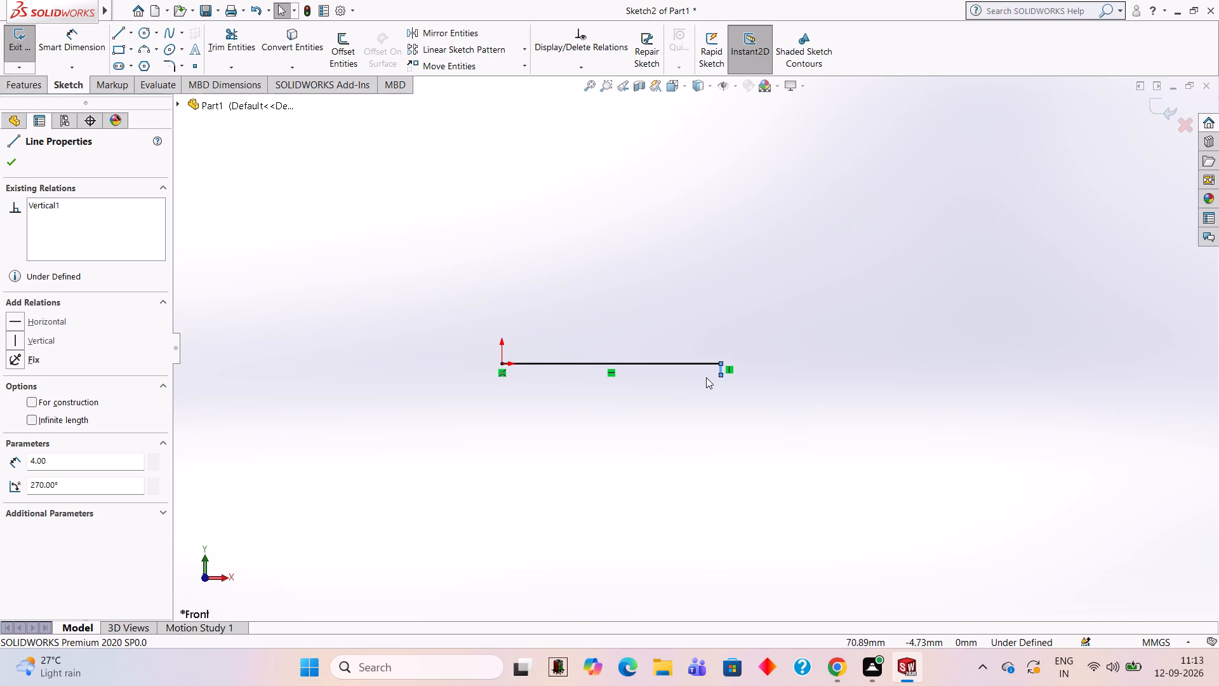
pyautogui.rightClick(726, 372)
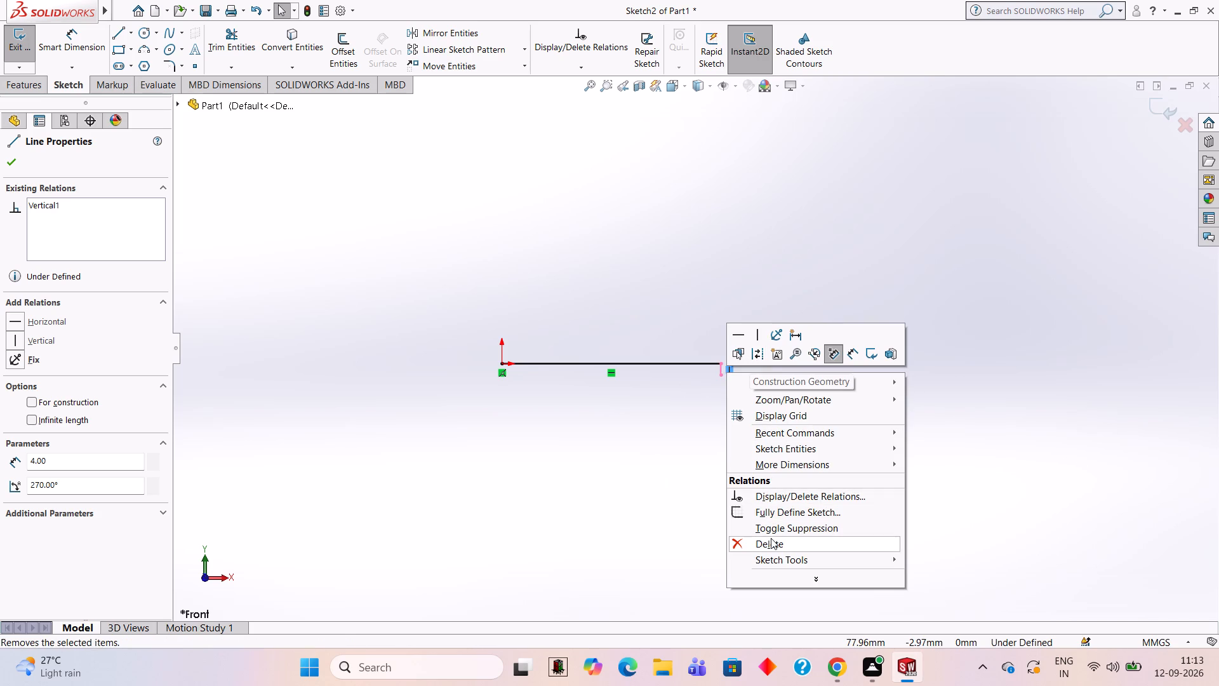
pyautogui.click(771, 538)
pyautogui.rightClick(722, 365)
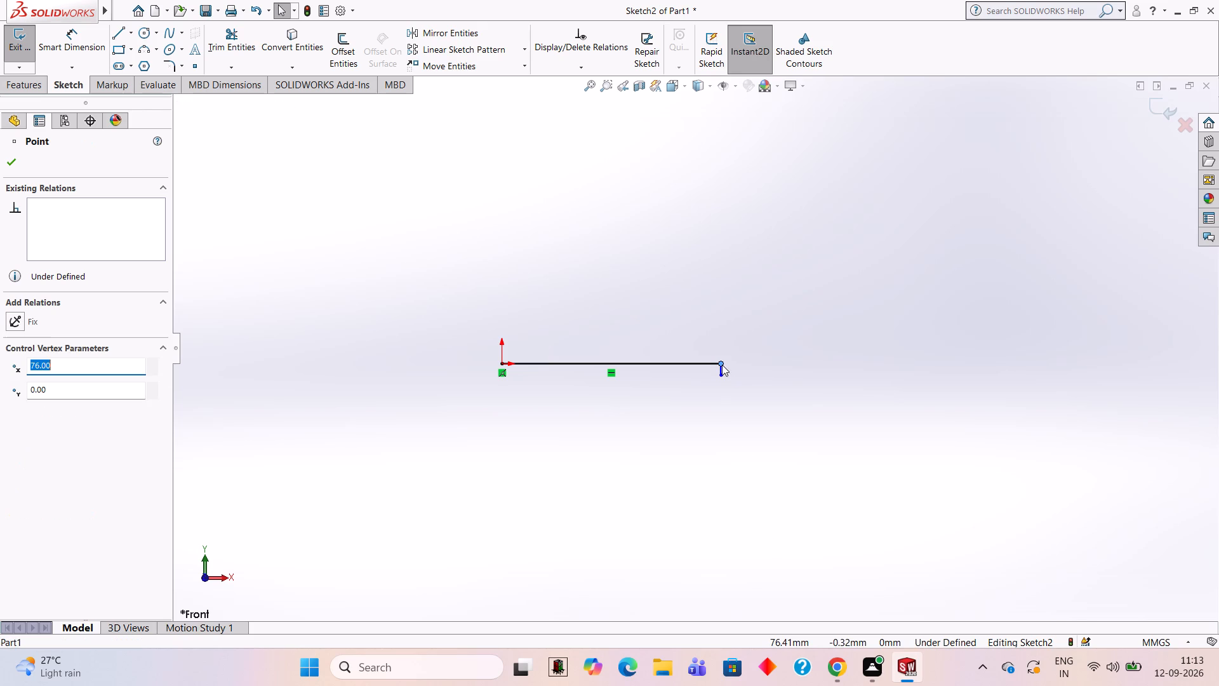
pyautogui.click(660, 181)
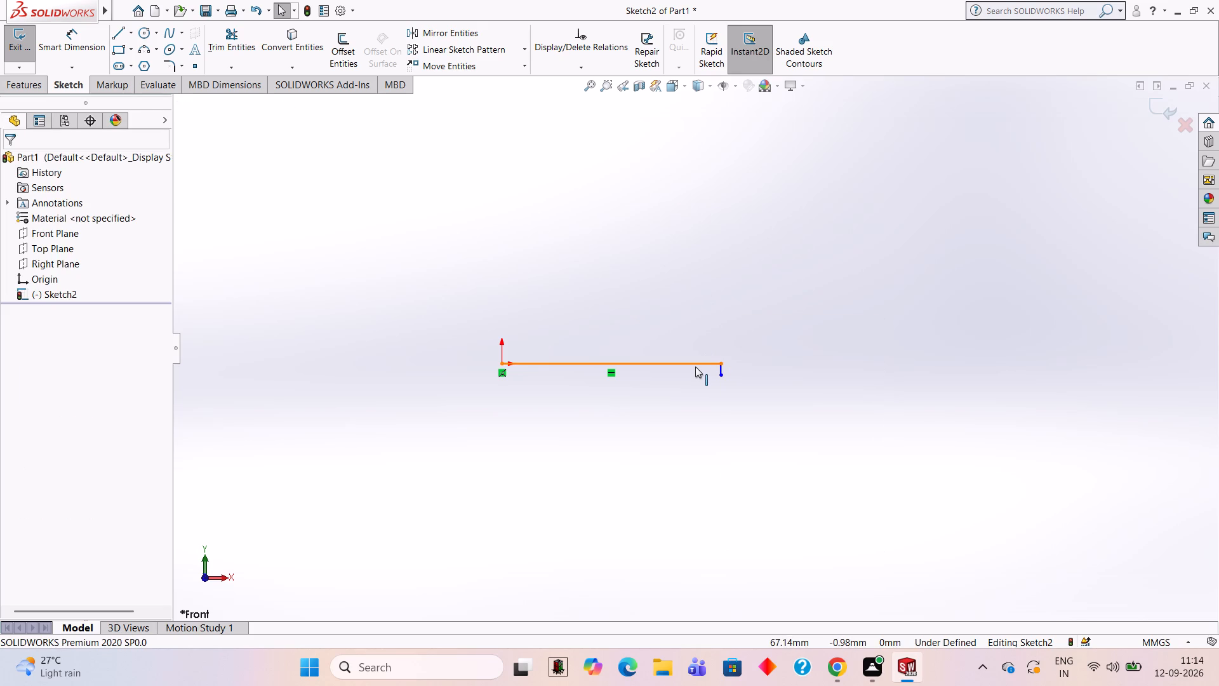
# Undo the relation deletion, the 4 mm line and the long horizontal line from the origin, emptying the sketch.
pyautogui.hotkey('ctrl', 'z')
pyautogui.hotkey('ctrl', 'z')
pyautogui.hotkey('ctrl', 'z')
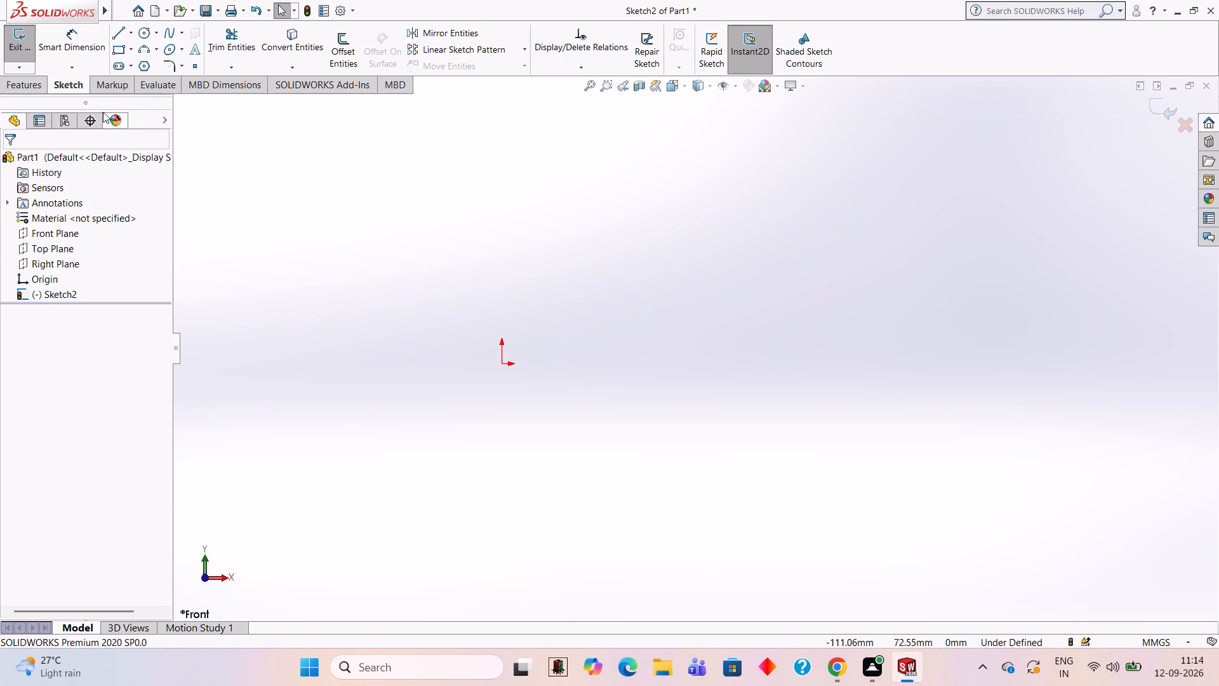
# Sketch a new first line of the profile starting from the origin.
pyautogui.click(122, 32)
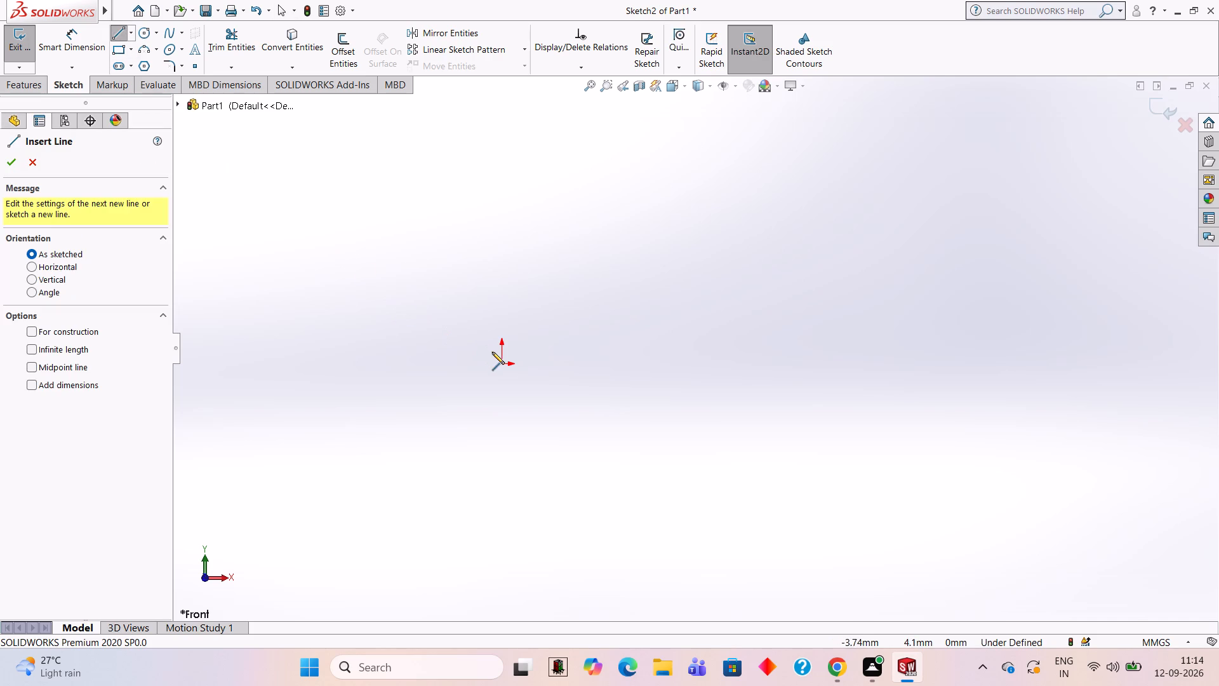
pyautogui.click(502, 365)
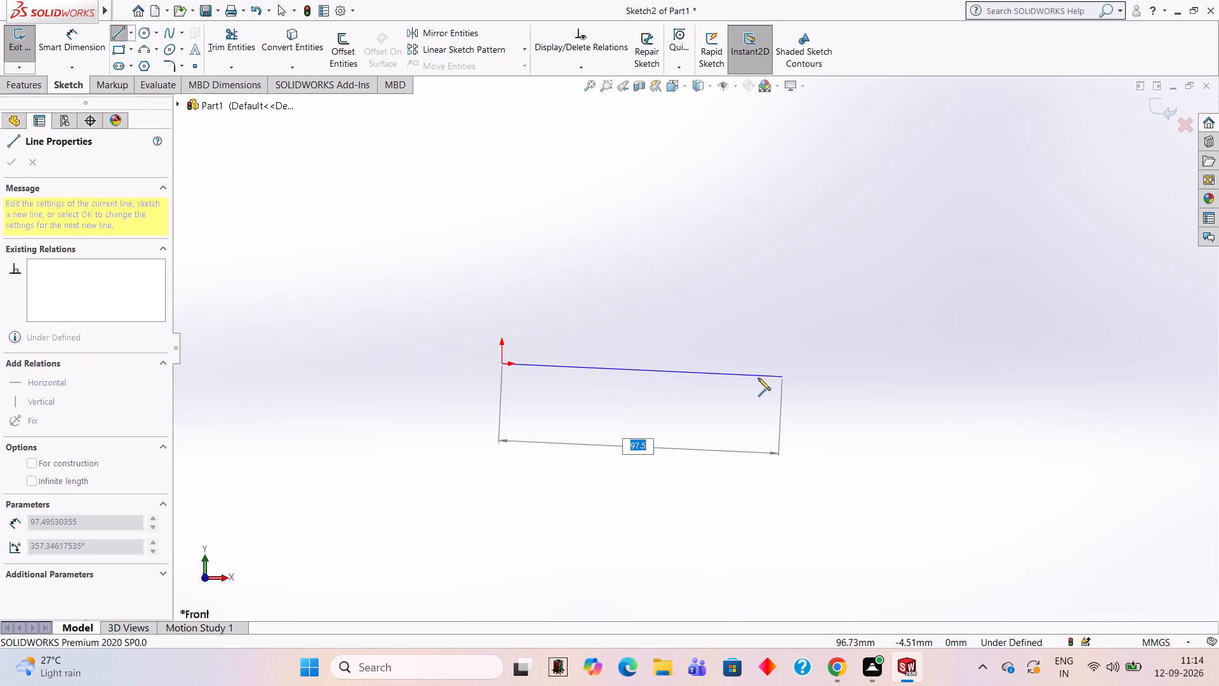
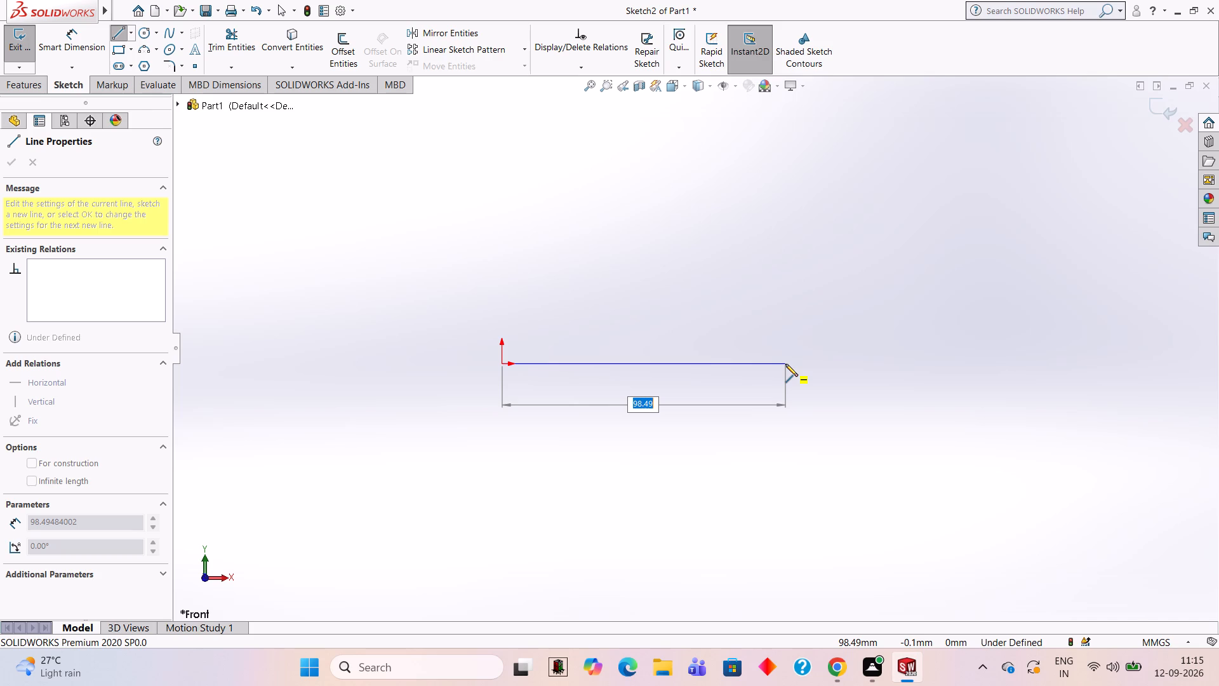
# Set the length of the horizontal line from the origin to 70 mm.
pyautogui.write('70')
pyautogui.press('Return')
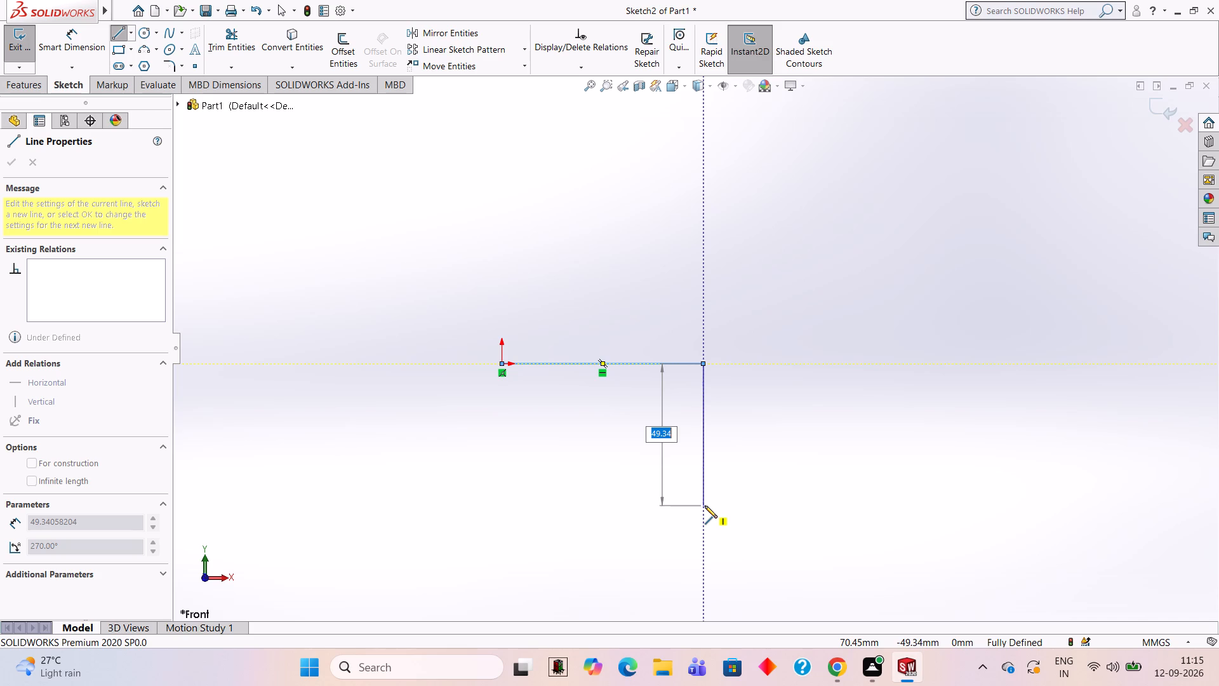
# Continue the profile with a notch: 5 mm vertically down, 6 mm horizontally outward and 10 mm vertically up.
pyautogui.press('5')
pyautogui.press('Return')
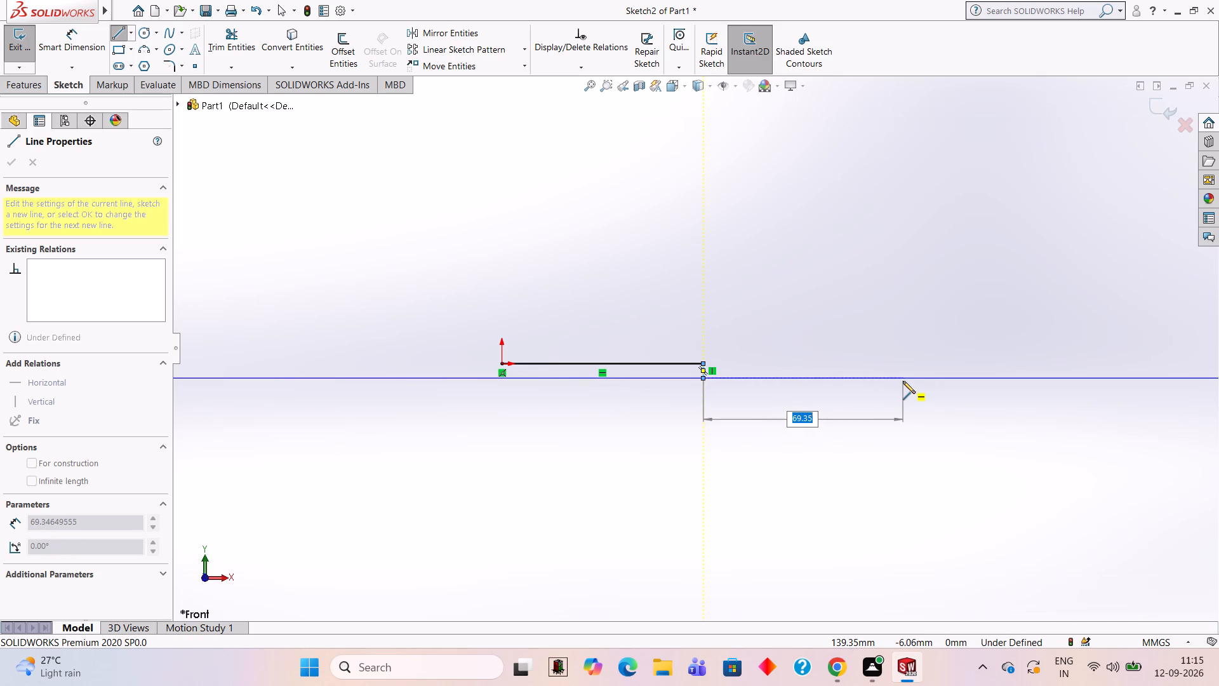
pyautogui.press('6')
pyautogui.press('Return')
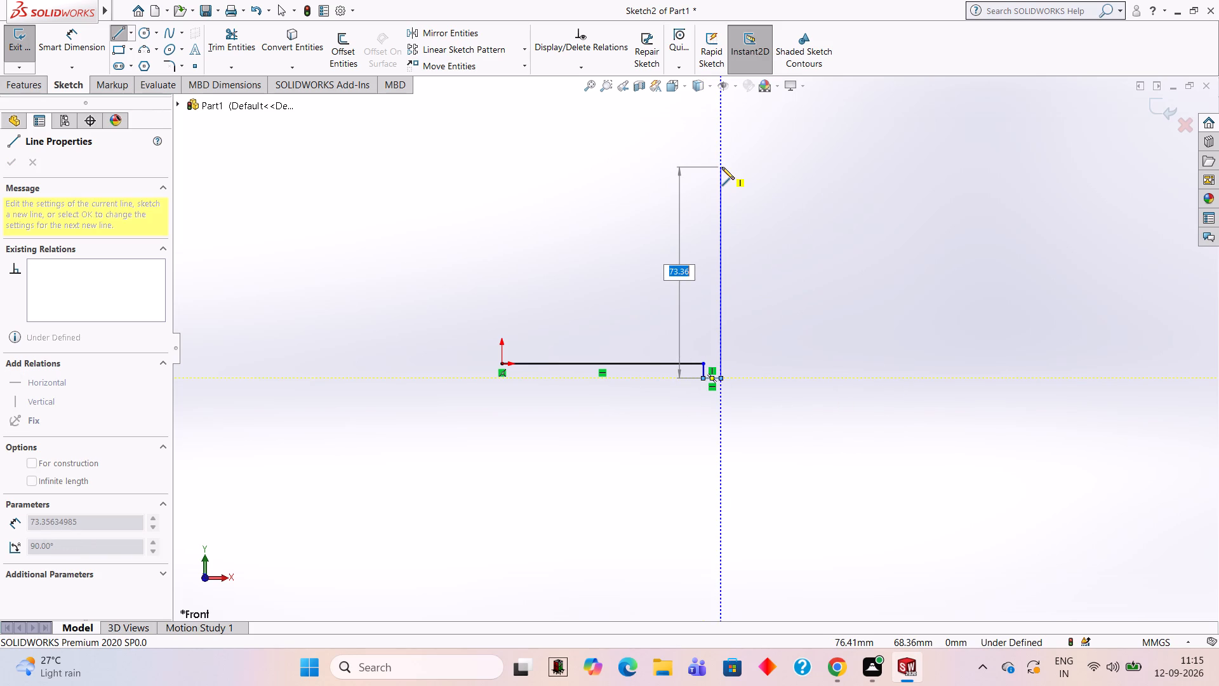
pyautogui.press('1')
pyautogui.press('0')
pyautogui.press('Return')
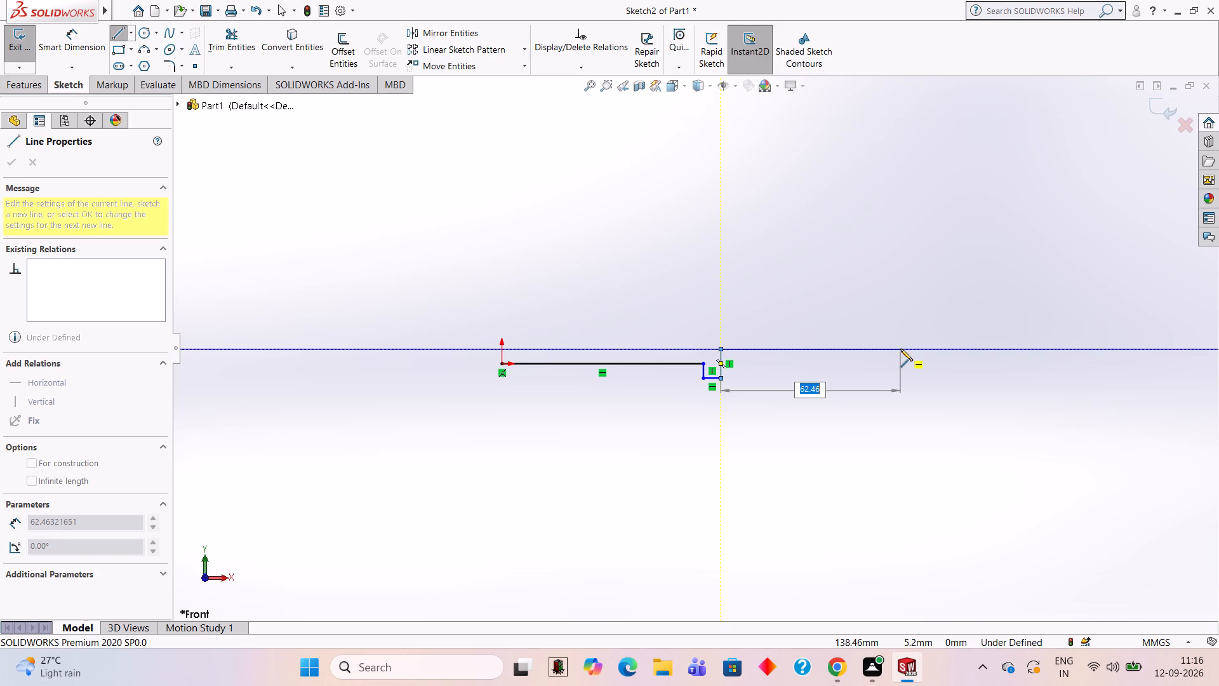
# Extend the profile with a 50 mm horizontal line away from the origin and a 10 mm vertical line down.
pyautogui.write('50')
pyautogui.press('Return')
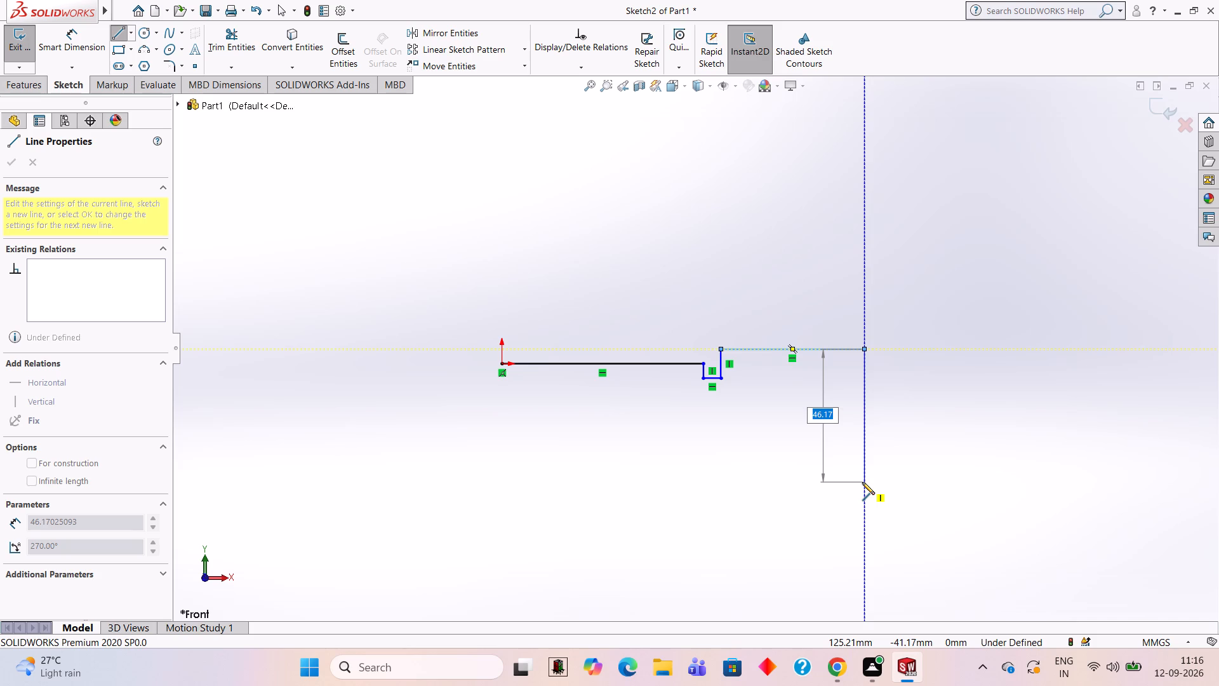
pyautogui.write('10')
pyautogui.press('Return')
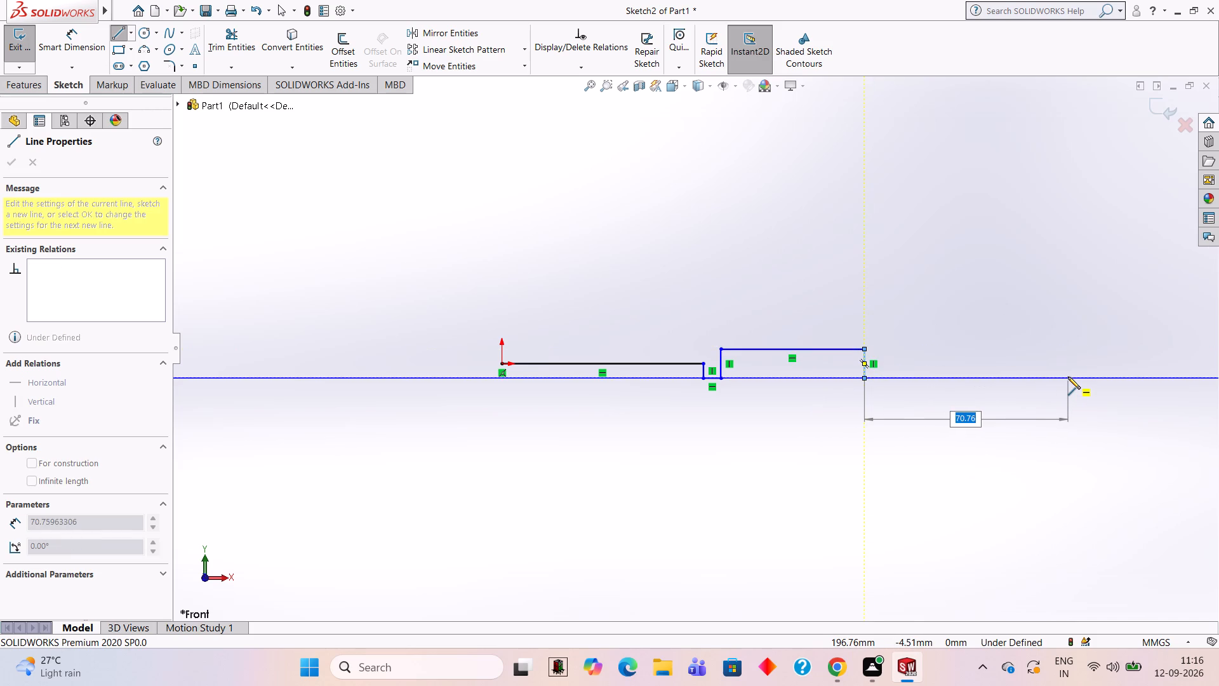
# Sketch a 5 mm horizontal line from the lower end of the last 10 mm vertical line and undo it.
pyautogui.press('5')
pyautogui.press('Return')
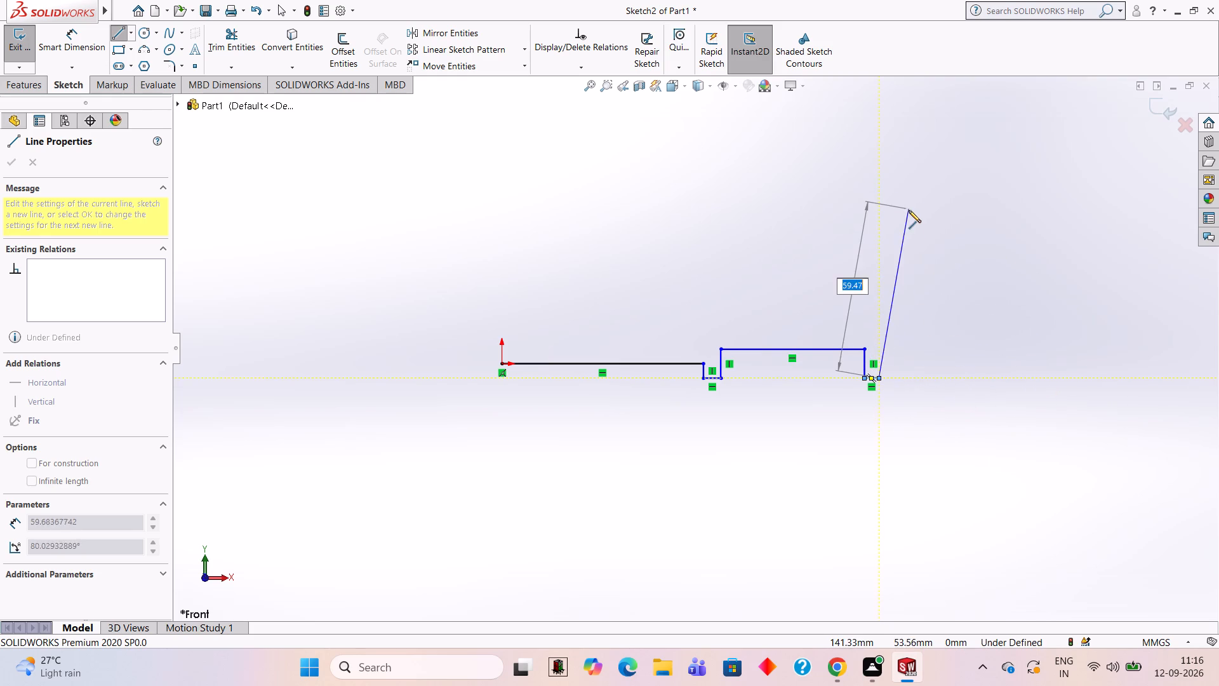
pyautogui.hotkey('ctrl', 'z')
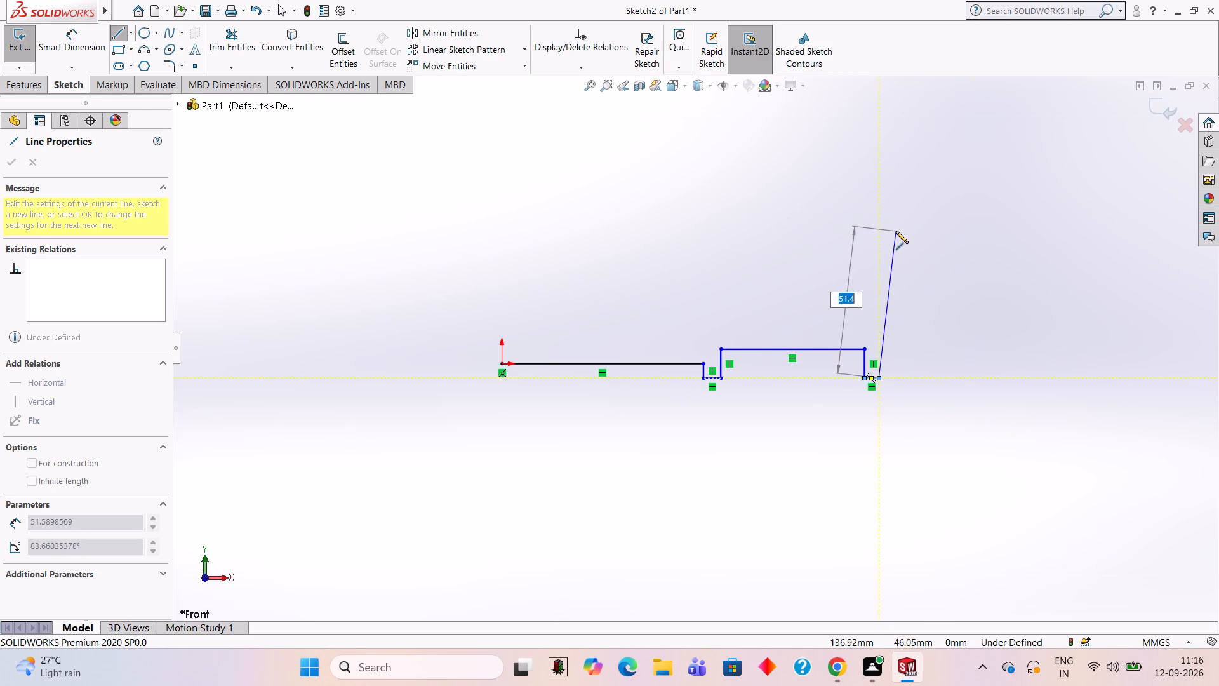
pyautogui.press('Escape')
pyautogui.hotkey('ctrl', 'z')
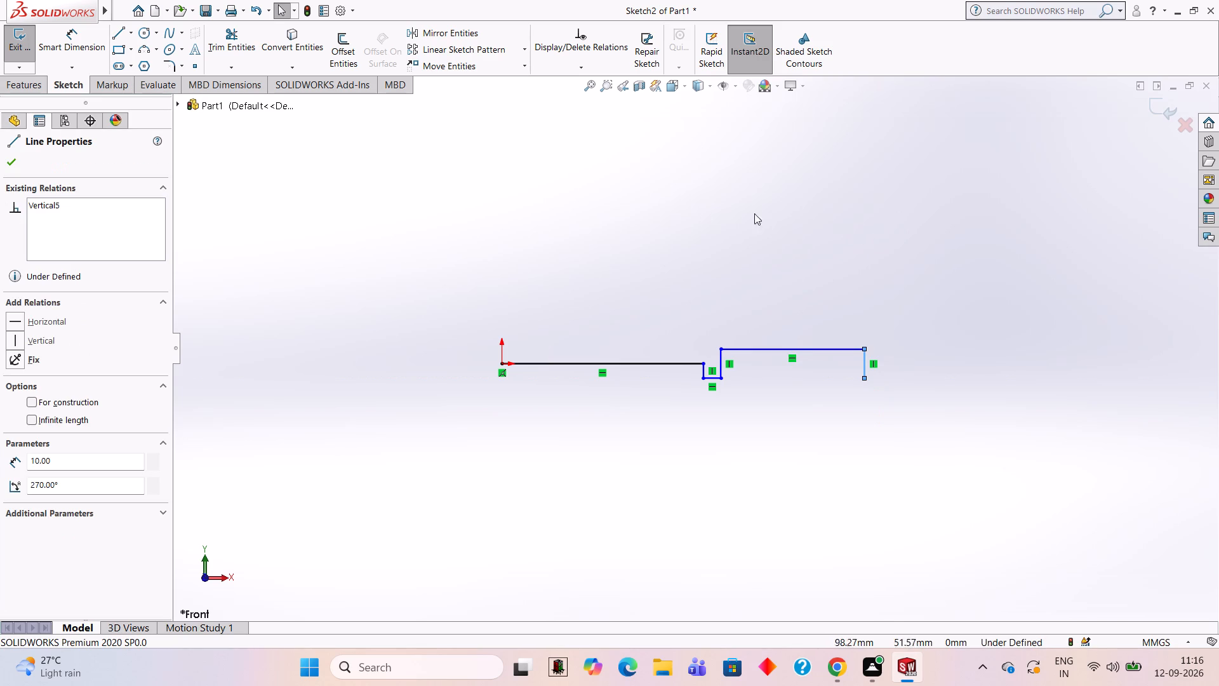
# From the lower end of the last 10 mm vertical line, sketch a 6 mm horizontal line outward and a 5 mm vertical line up.
pyautogui.click(119, 40)
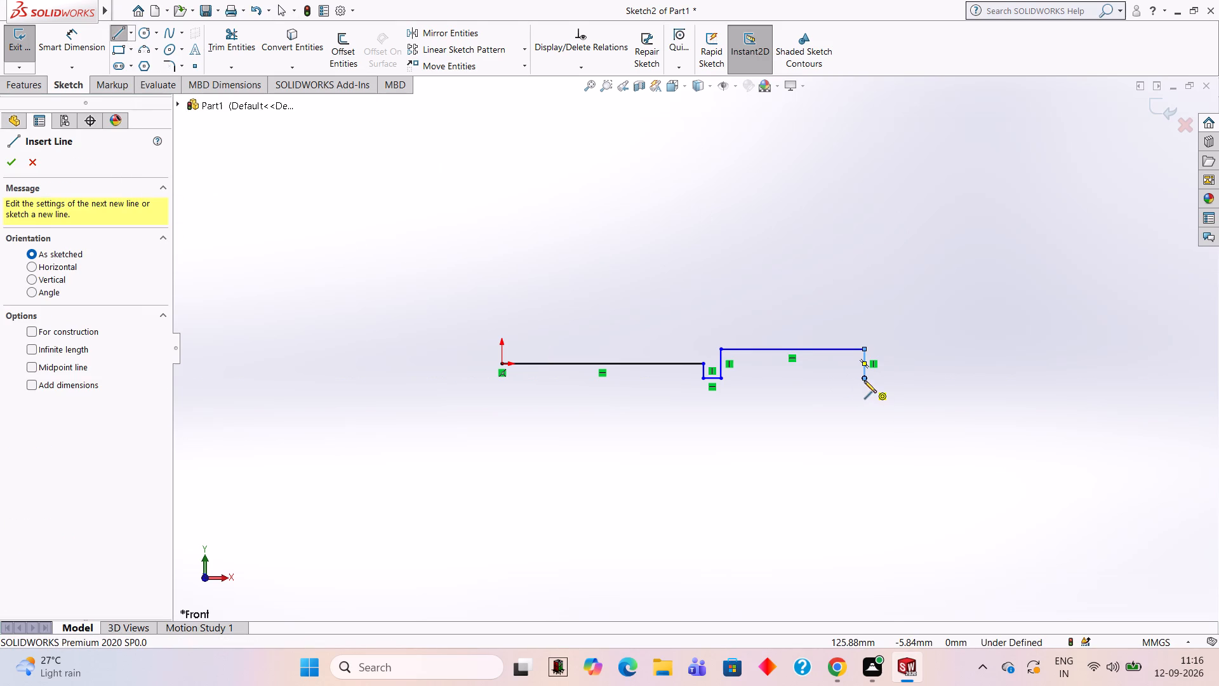
pyautogui.click(865, 380)
pyautogui.press('6')
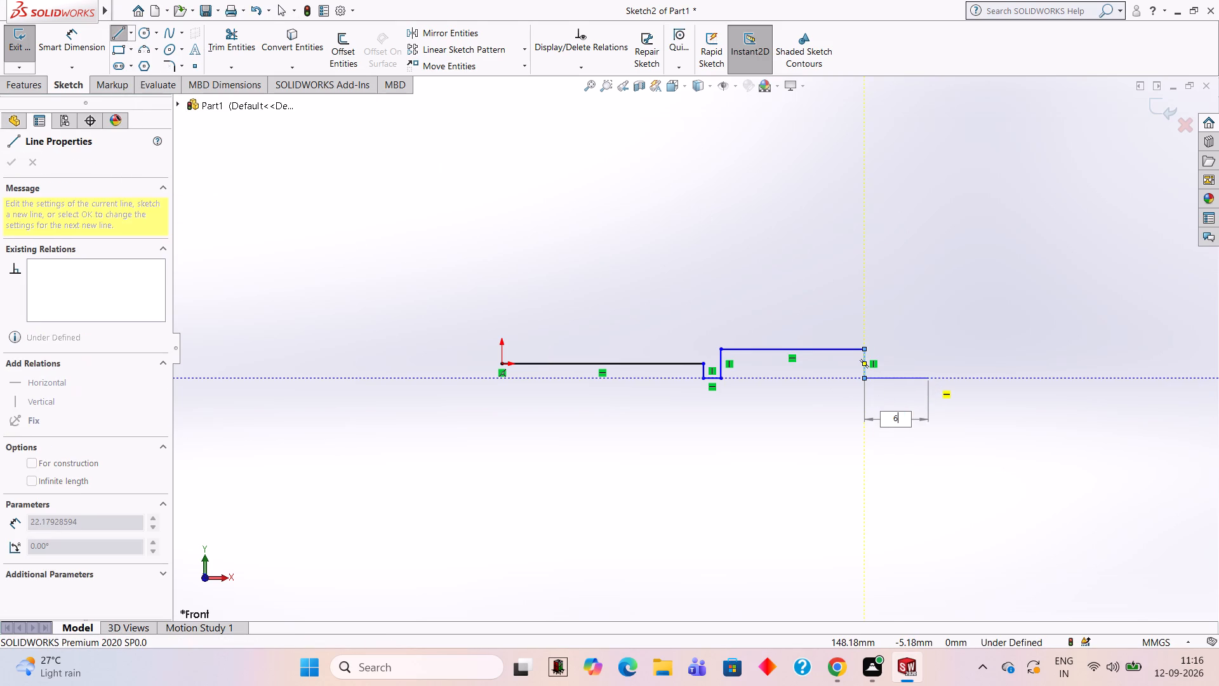
pyautogui.press('Return')
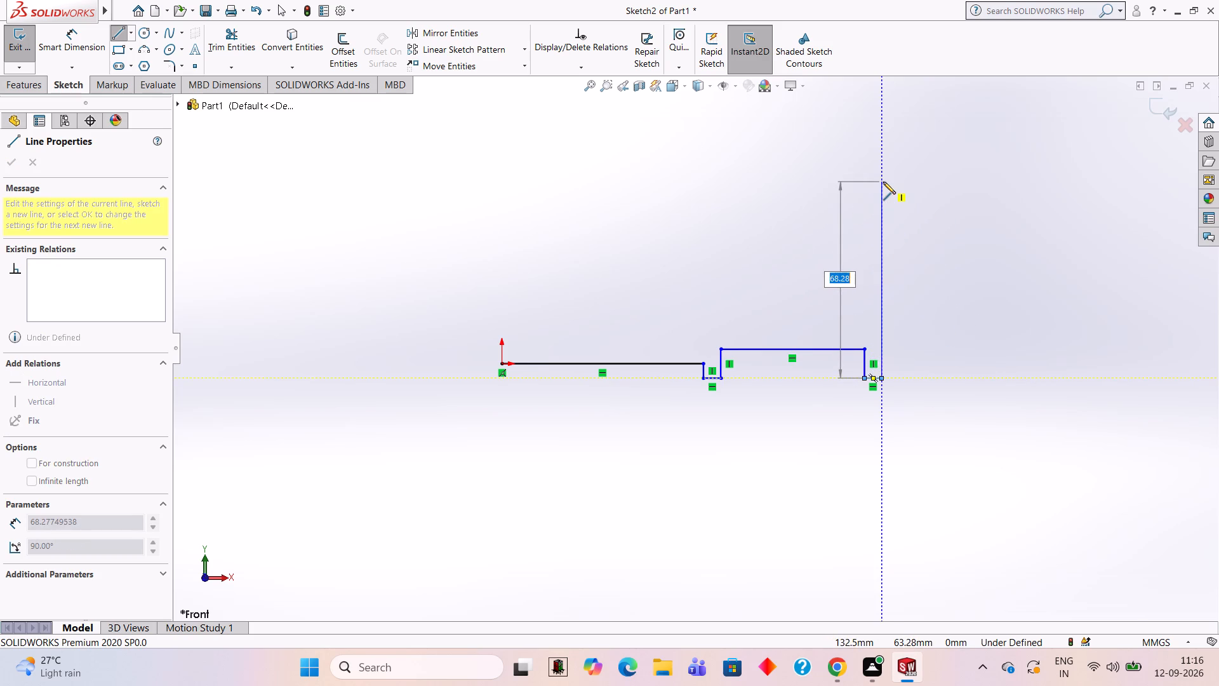
pyautogui.press('5')
pyautogui.press('Return')
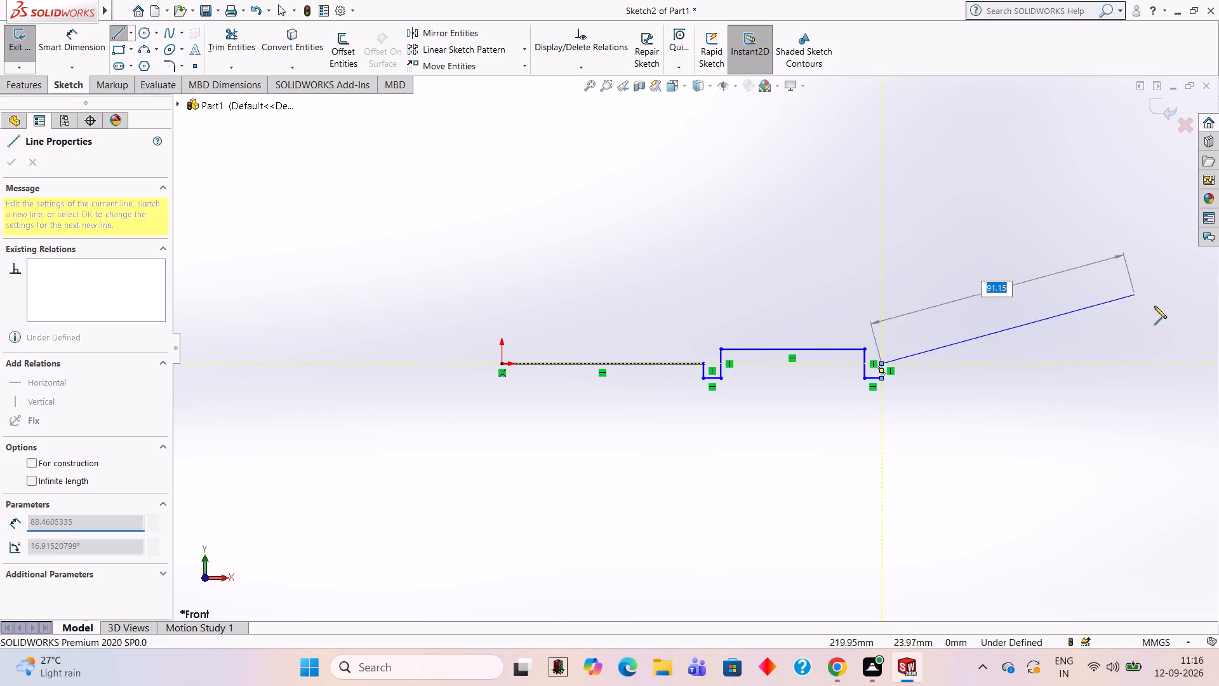
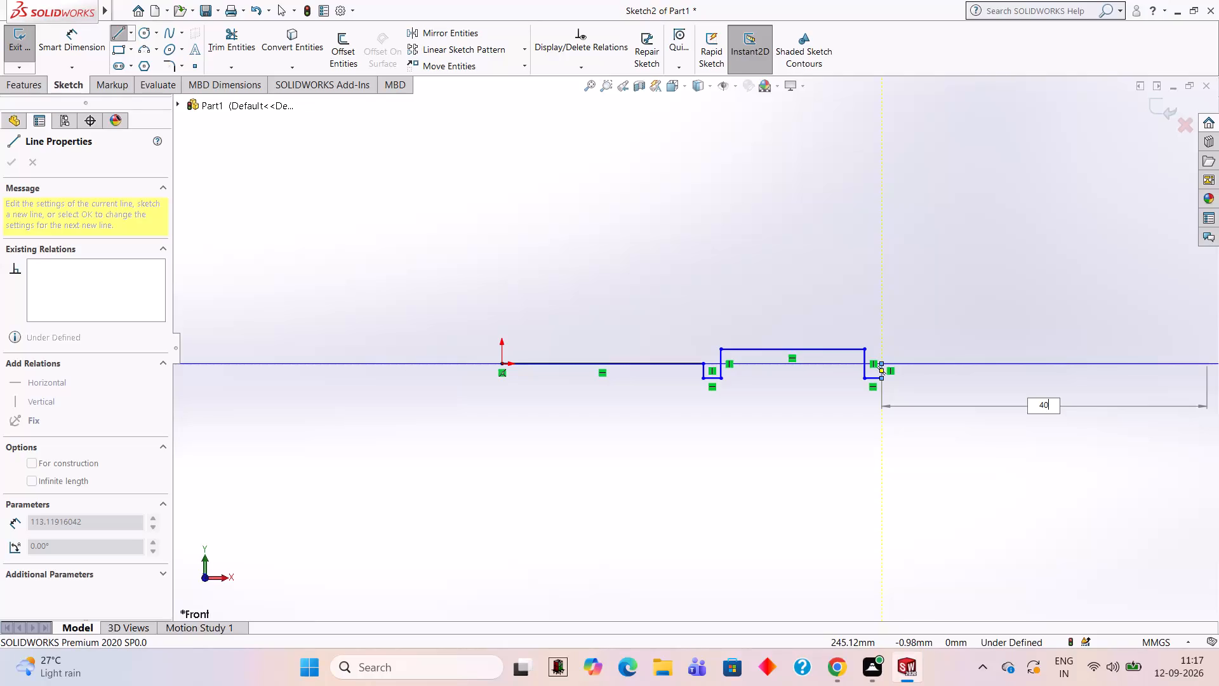
# Extend the profile with a 40 mm horizontal line outward, 15 mm vertically up, 50 mm horizontally back toward the origin and 30 mm vertically up.
pyautogui.press('Return')
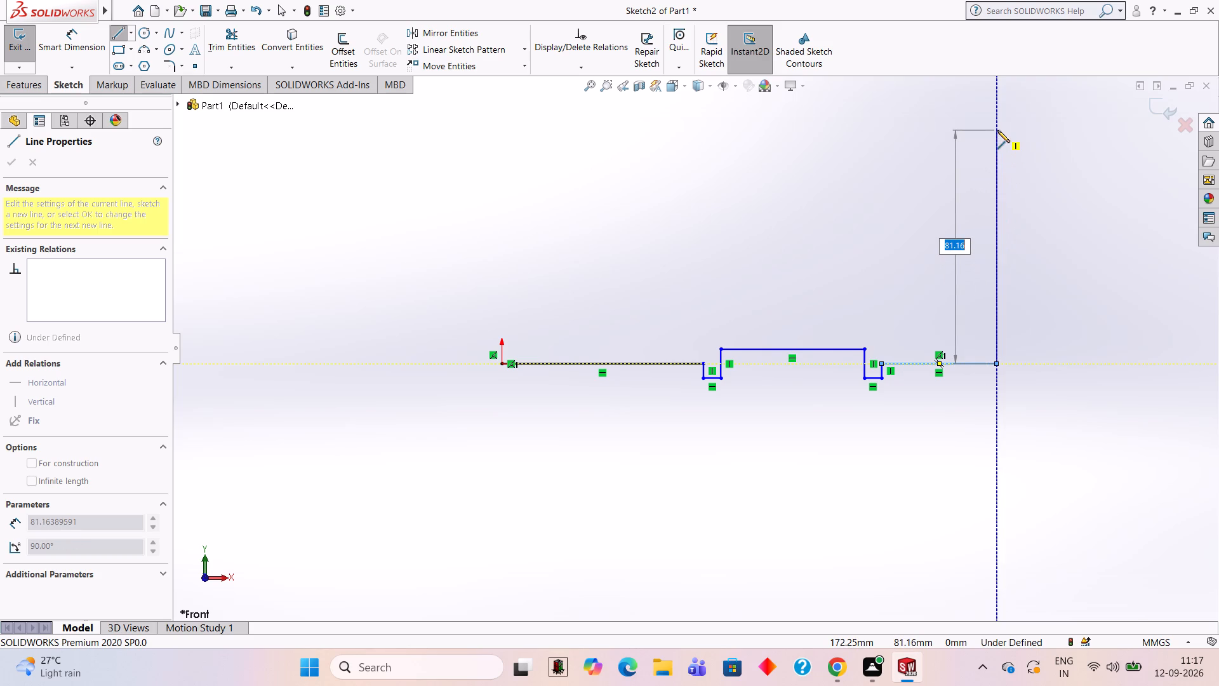
pyautogui.write('15')
pyautogui.press('Return')
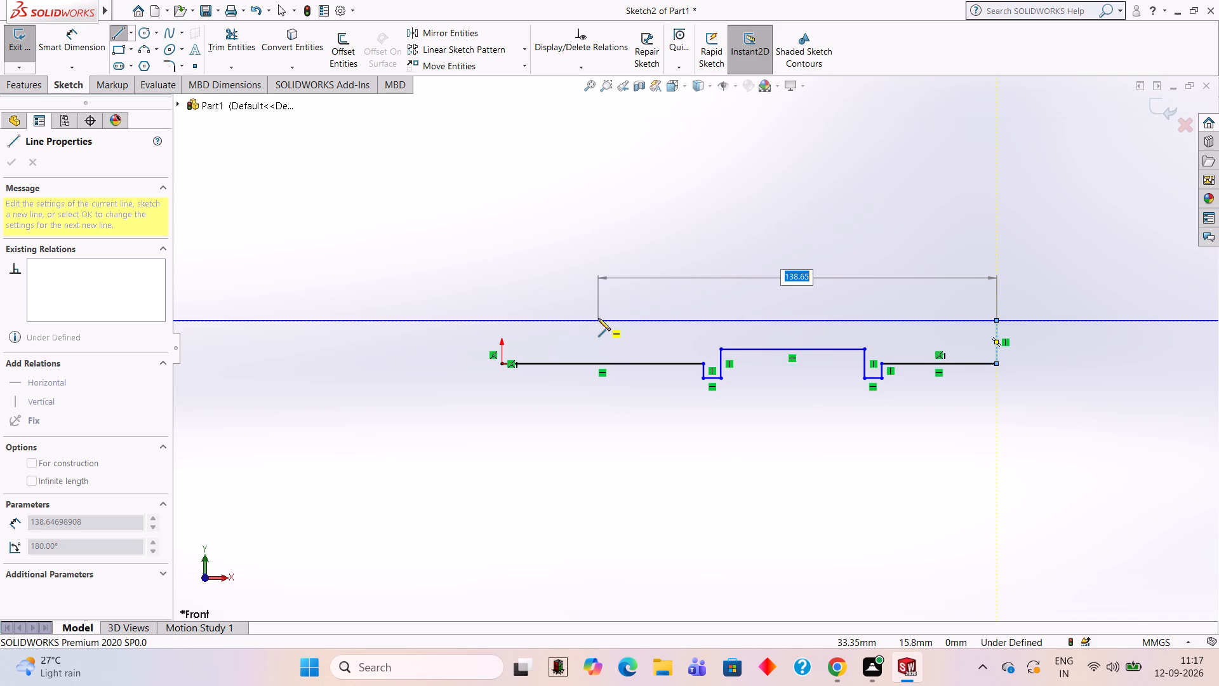
pyautogui.write('50')
pyautogui.press('Return')
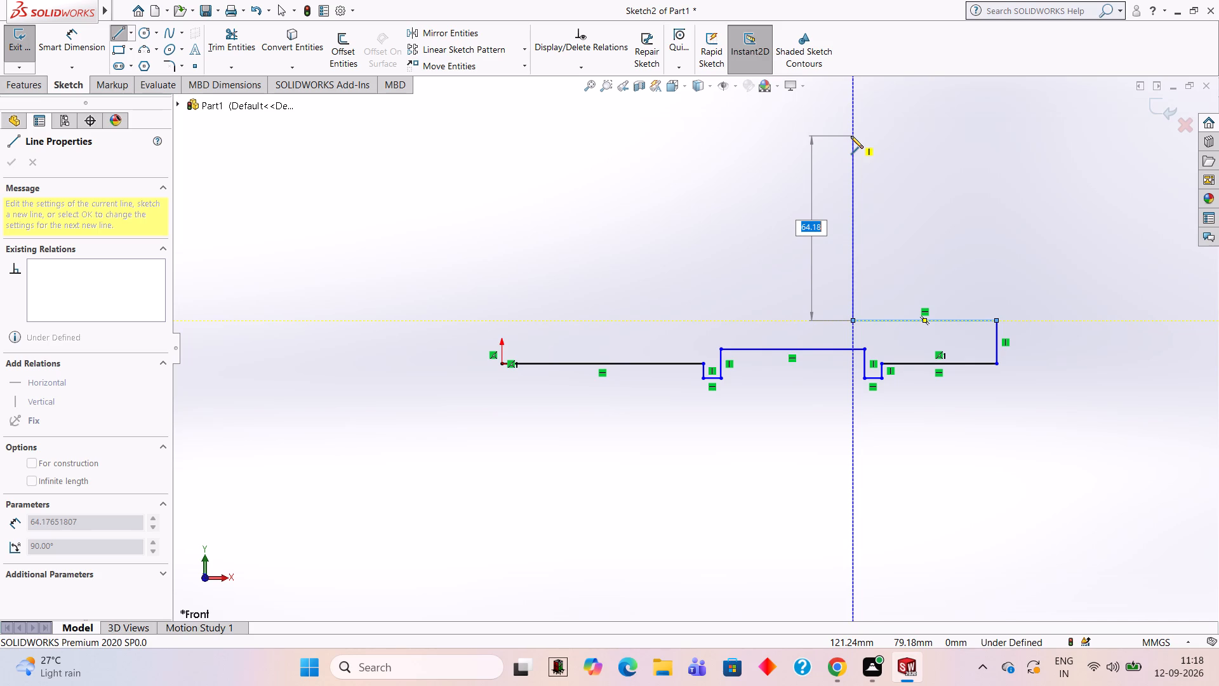
pyautogui.write('30')
pyautogui.press('Return')
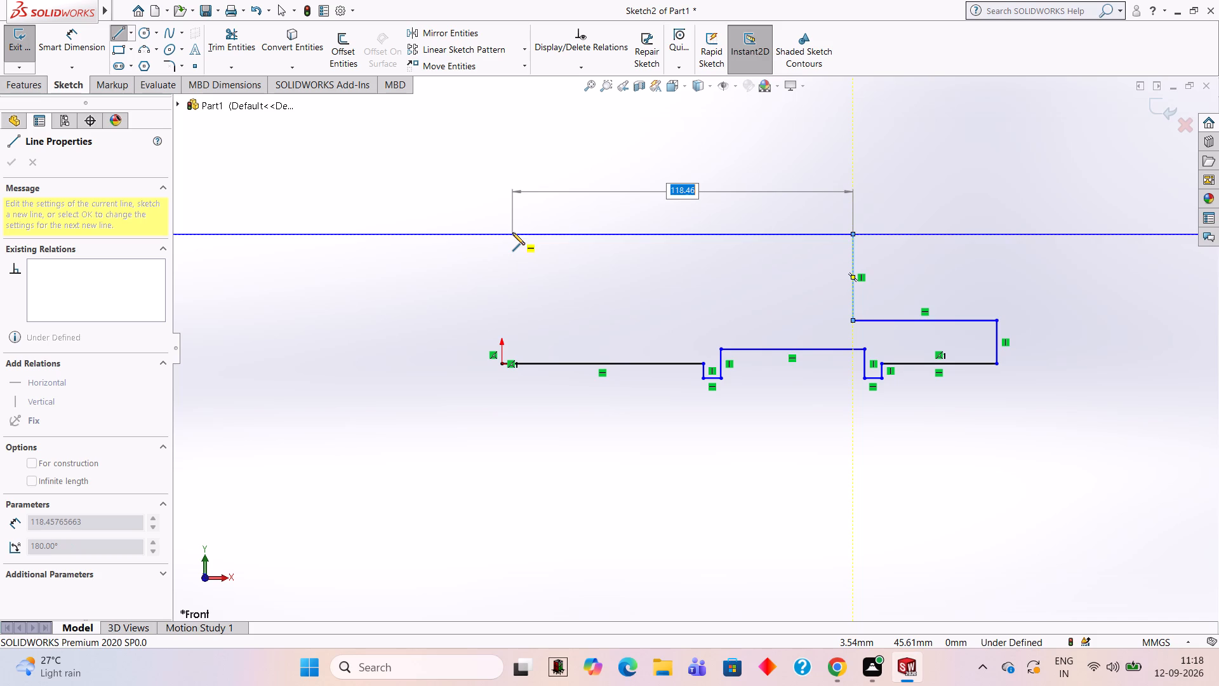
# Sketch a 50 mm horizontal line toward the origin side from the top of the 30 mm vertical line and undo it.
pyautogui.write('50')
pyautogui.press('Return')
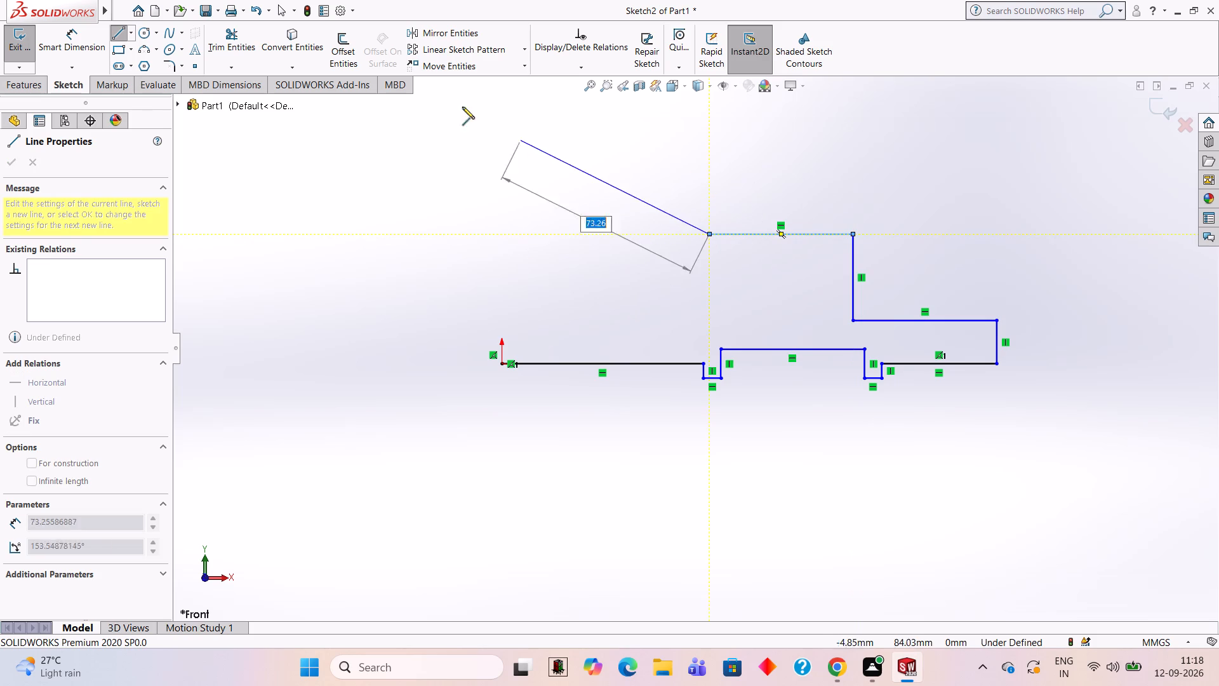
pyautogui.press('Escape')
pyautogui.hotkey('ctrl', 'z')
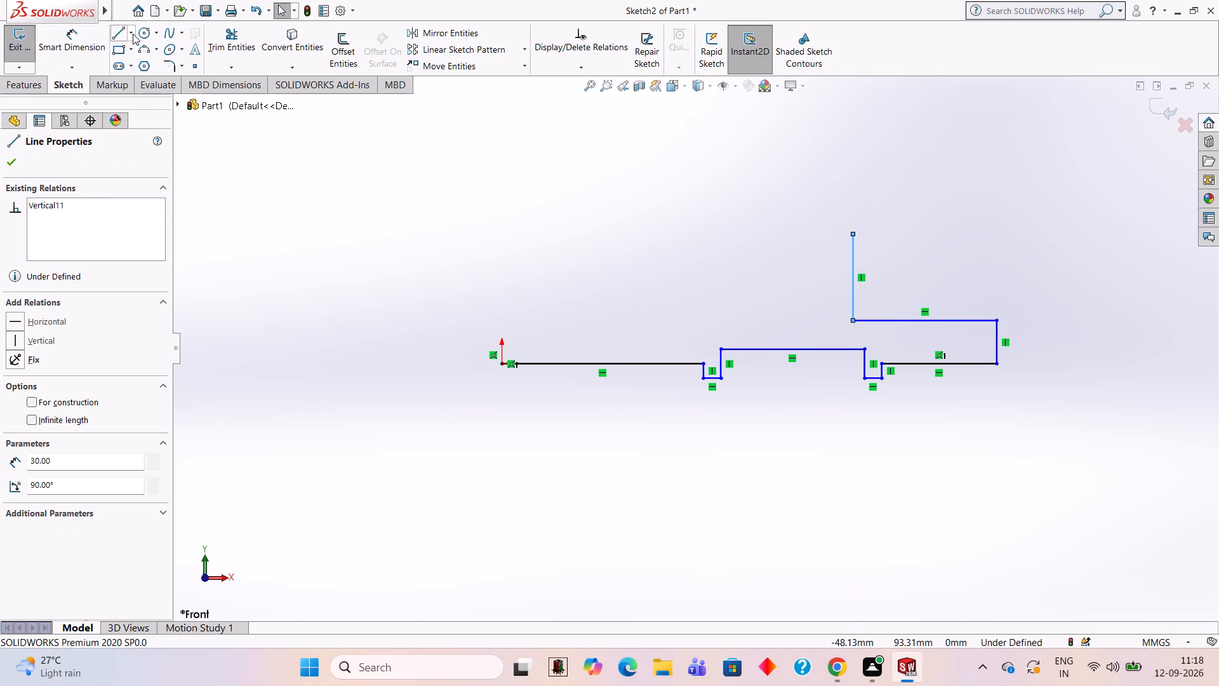
# From the top of the 30 mm vertical line, sketch a 40 mm horizontal line toward the origin side and a 30 mm vertical line down.
pyautogui.click(115, 34)
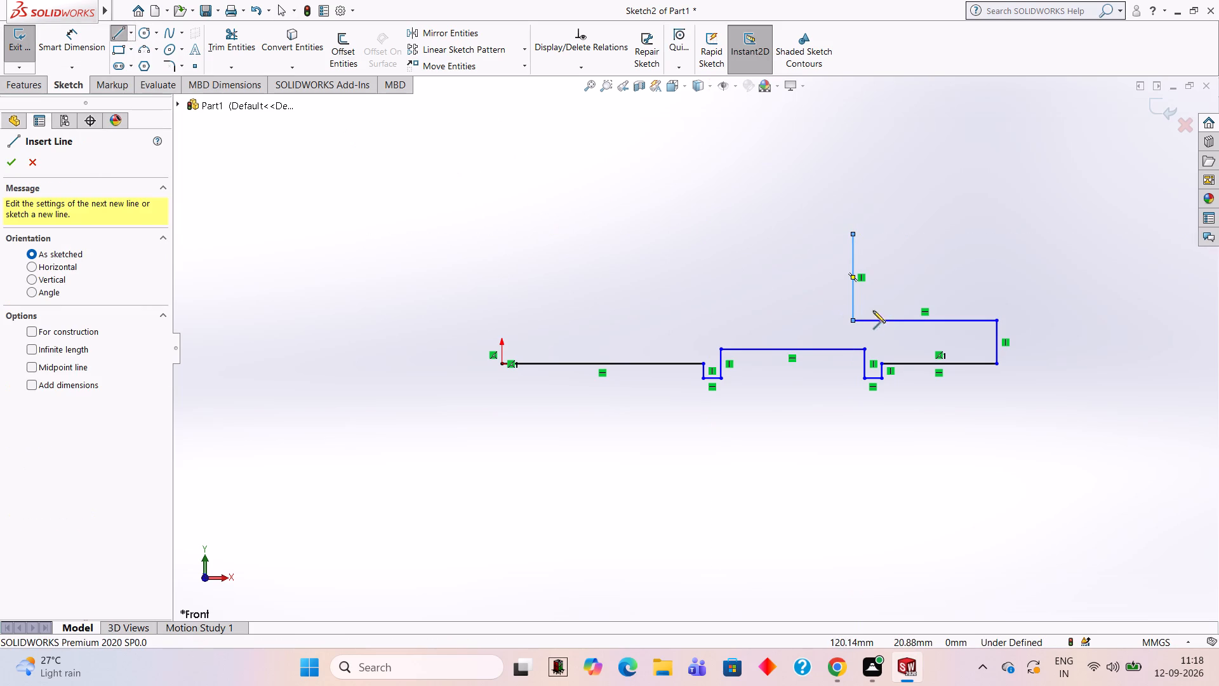
pyautogui.click(851, 234)
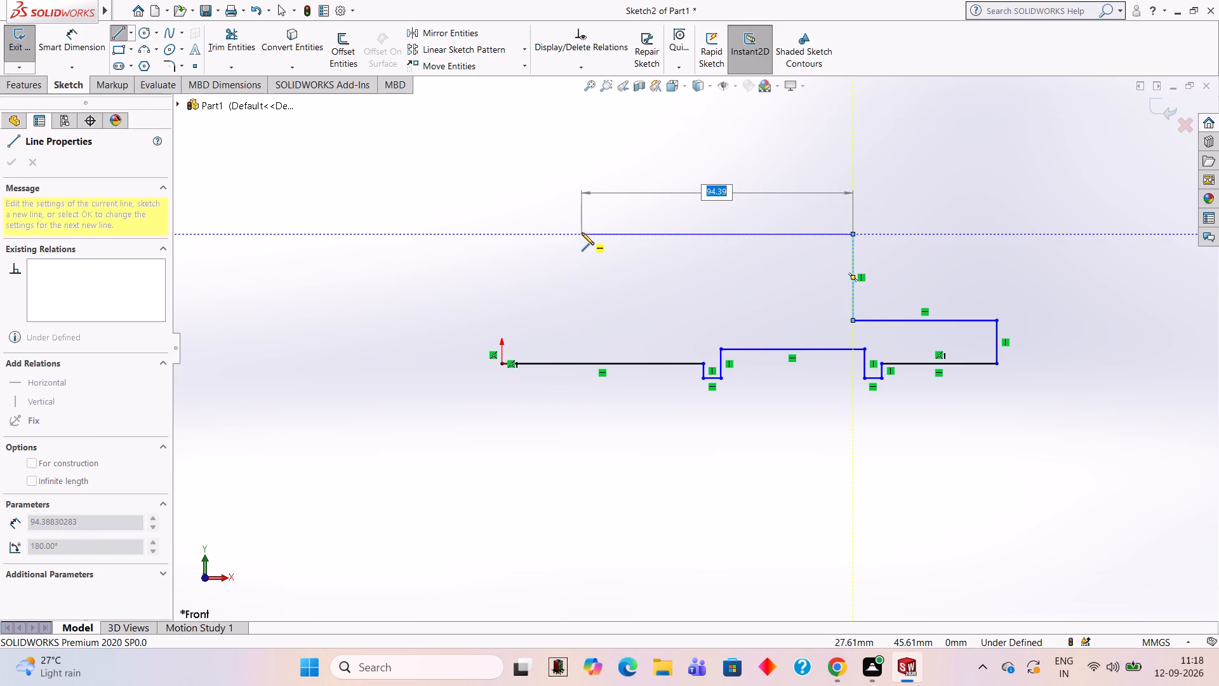
pyautogui.write('40')
pyautogui.press('Return')
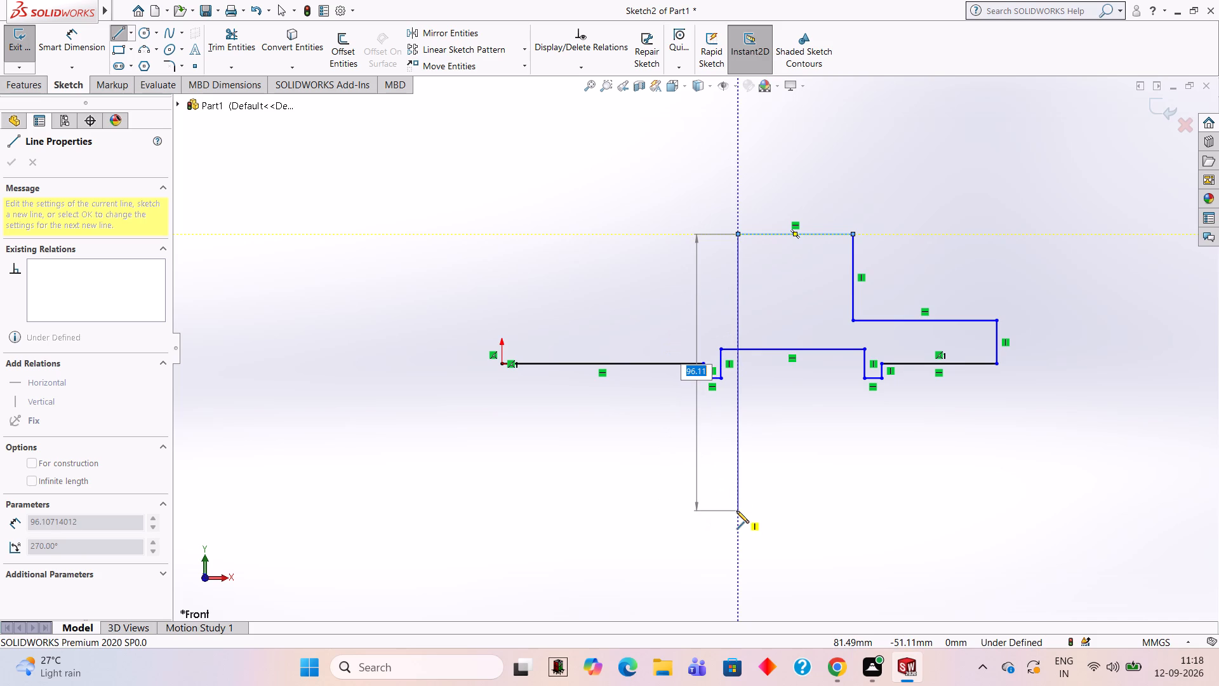
pyautogui.write('30')
pyautogui.press('Return')
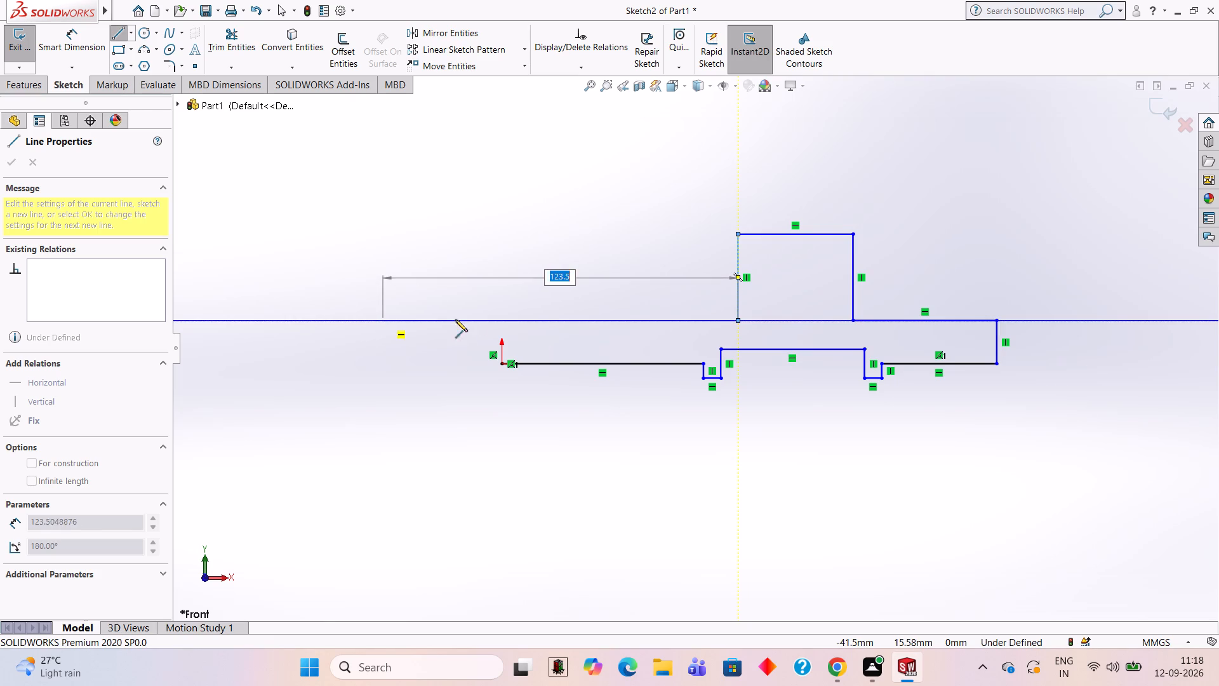
# Close the profile with an 82 mm horizontal line to directly above the origin and a 15 mm vertical line down to the origin.
pyautogui.click(502, 319)
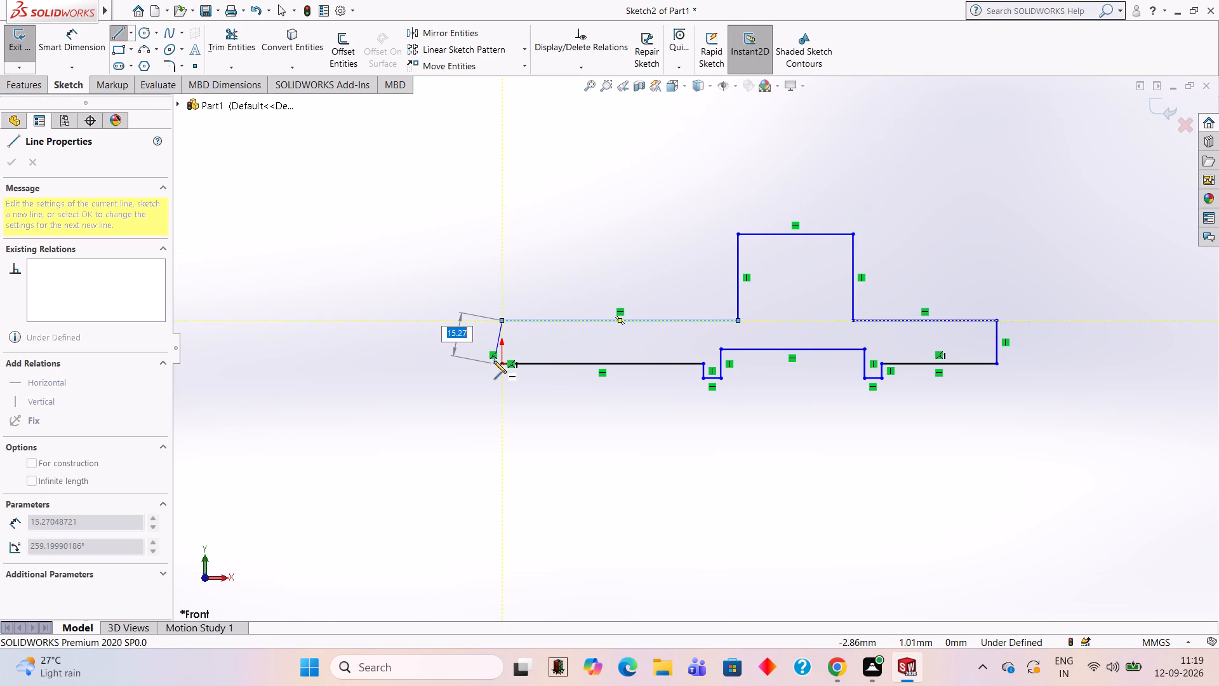
pyautogui.click(501, 365)
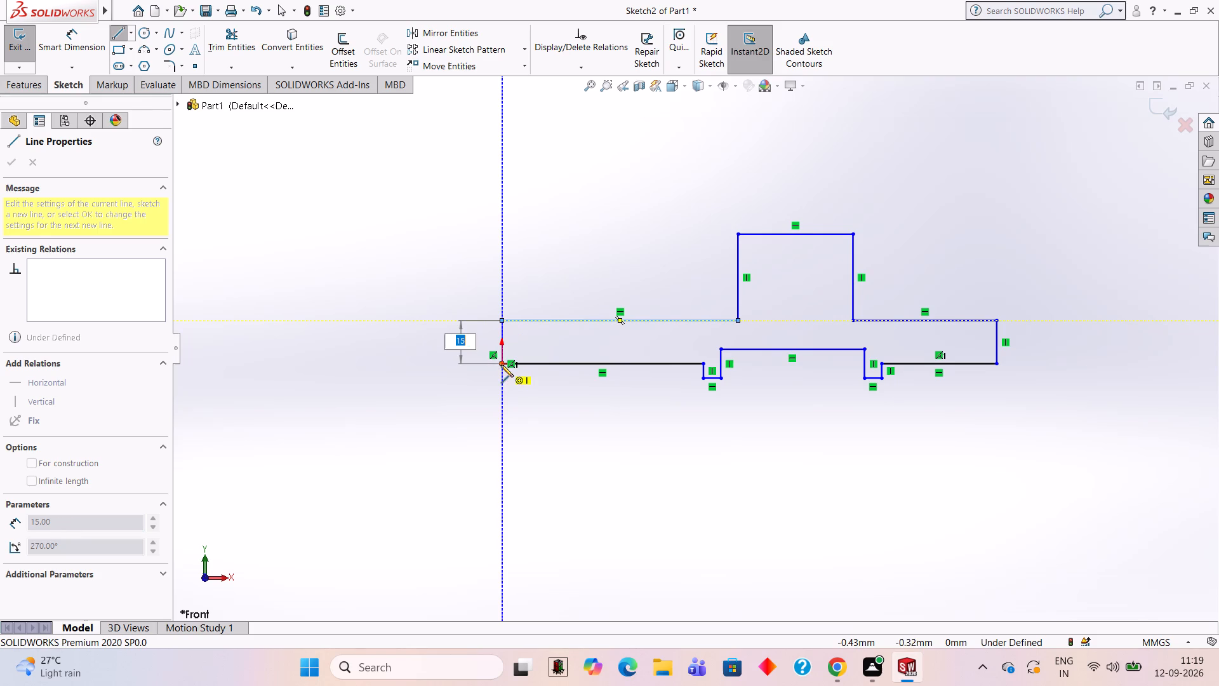
pyautogui.press('Escape')
pyautogui.press('Escape')
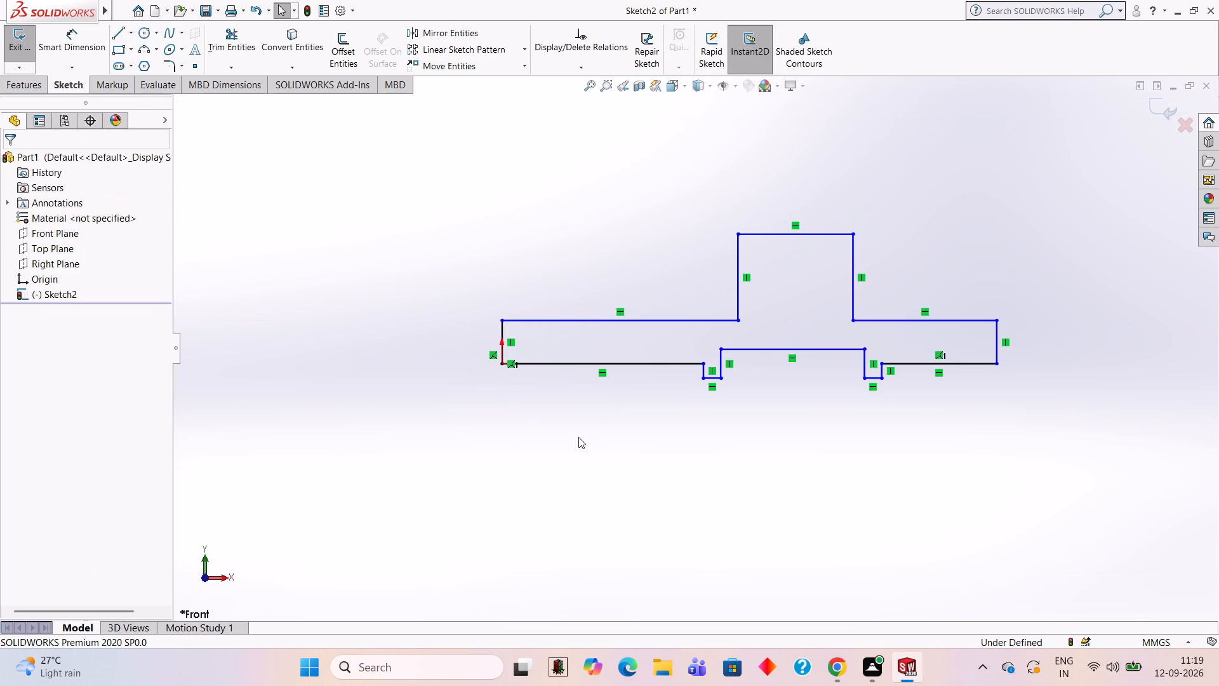
pyautogui.press('Escape')
# Dimension the horizontal distance from the origin to the first notch's bottom corner farther from the origin, keeping its drawn value.
pyautogui.click(102, 47)
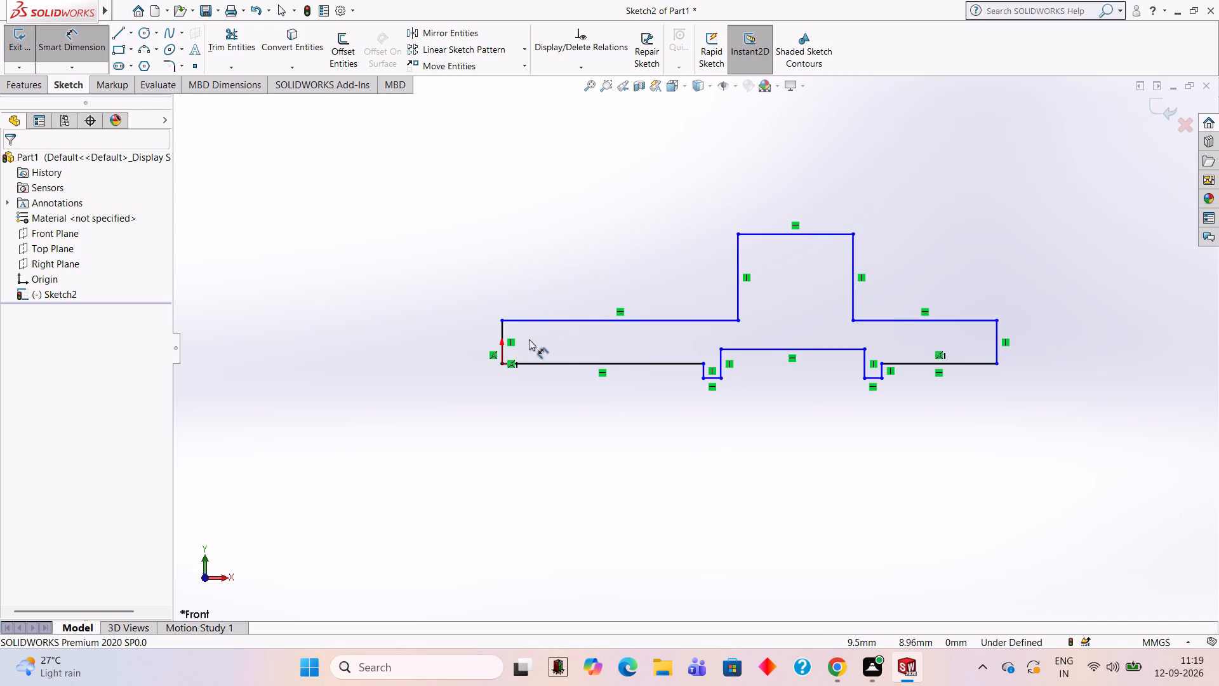
pyautogui.click(502, 362)
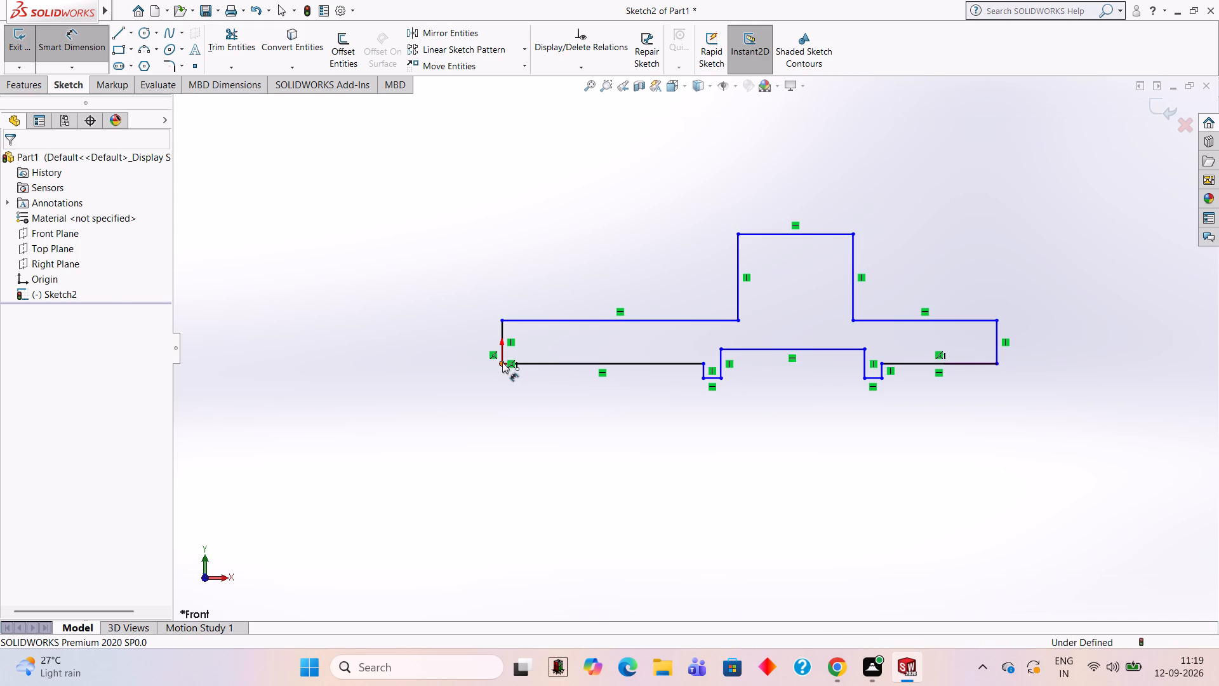
pyautogui.click(721, 377)
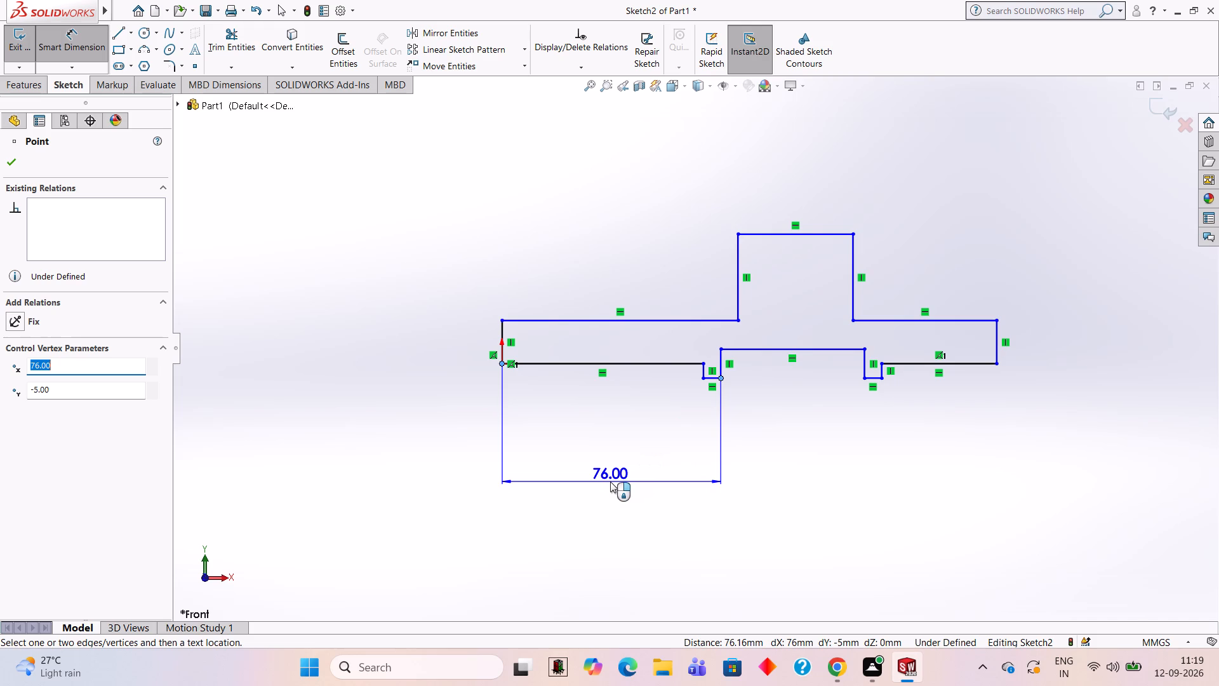
pyautogui.click(608, 449)
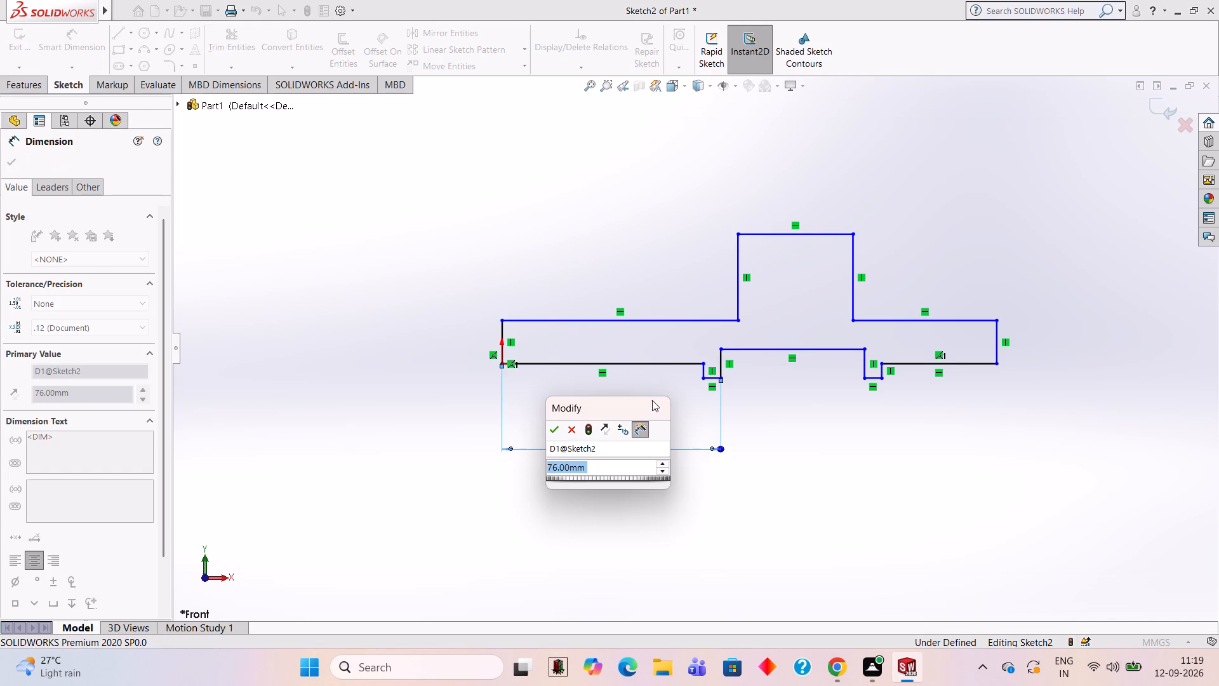
pyautogui.click(556, 429)
pyautogui.press('Escape')
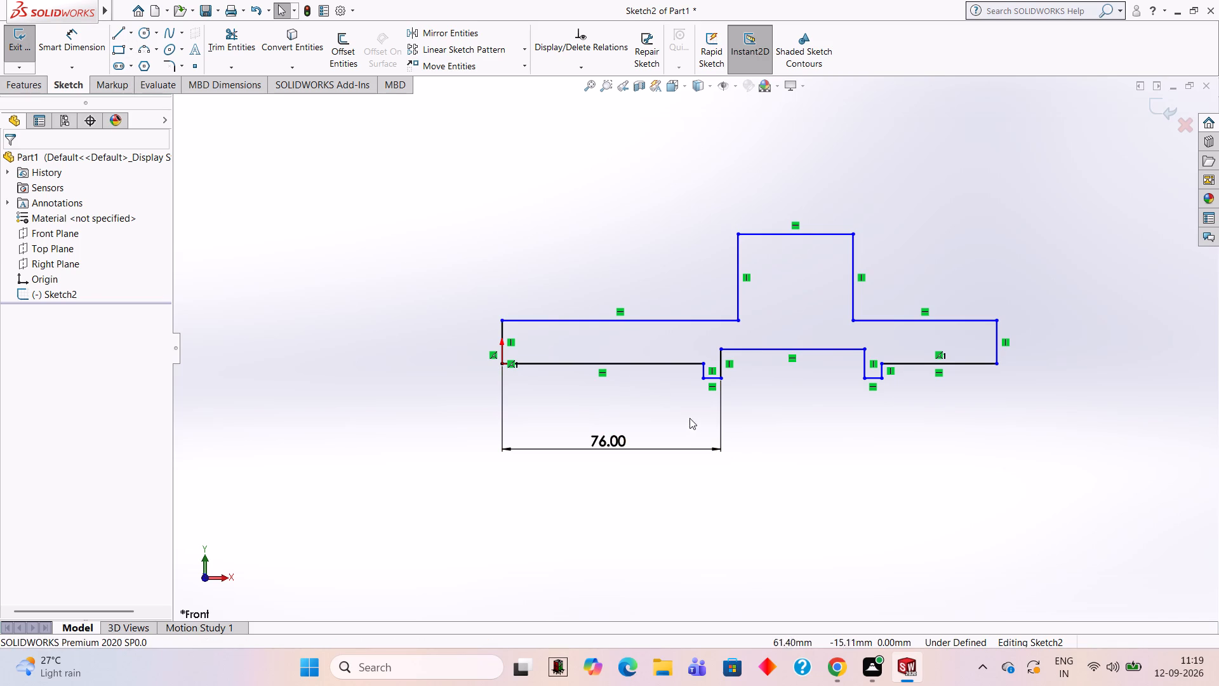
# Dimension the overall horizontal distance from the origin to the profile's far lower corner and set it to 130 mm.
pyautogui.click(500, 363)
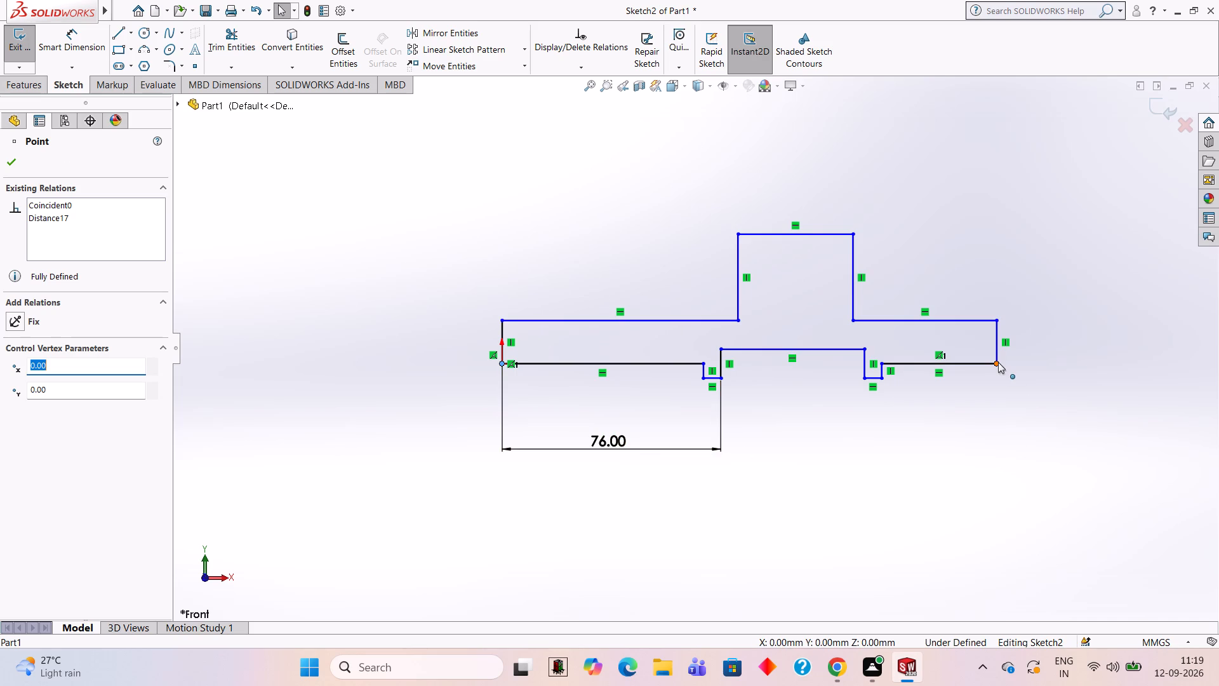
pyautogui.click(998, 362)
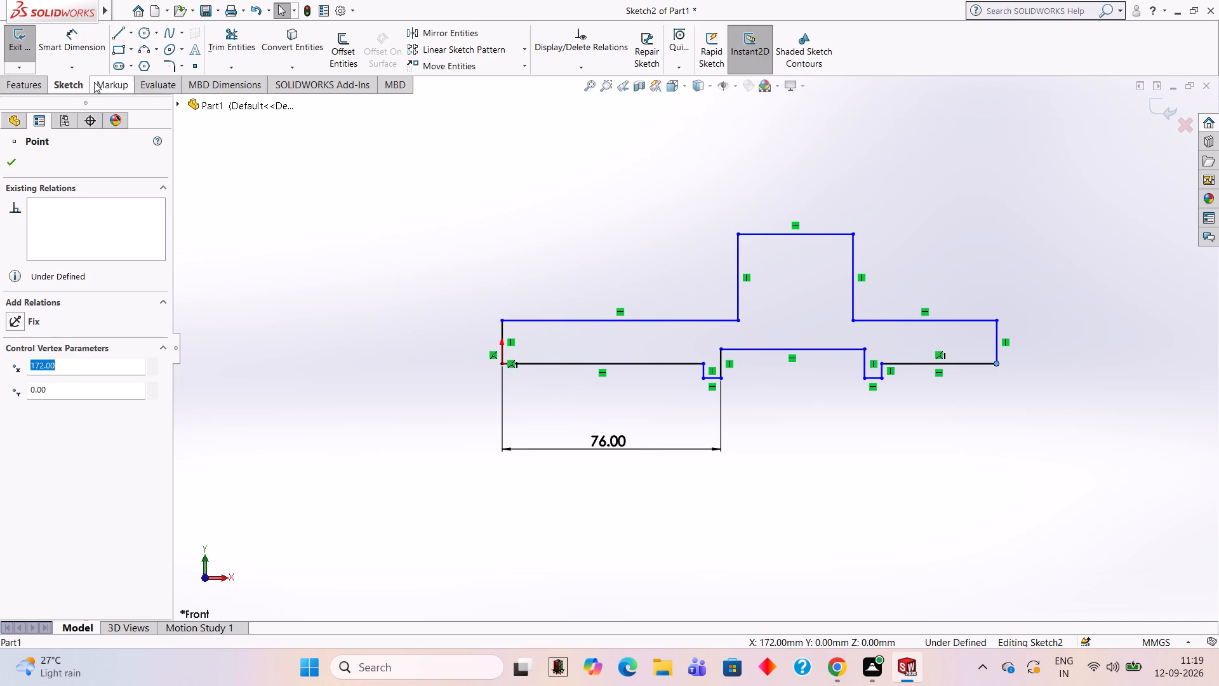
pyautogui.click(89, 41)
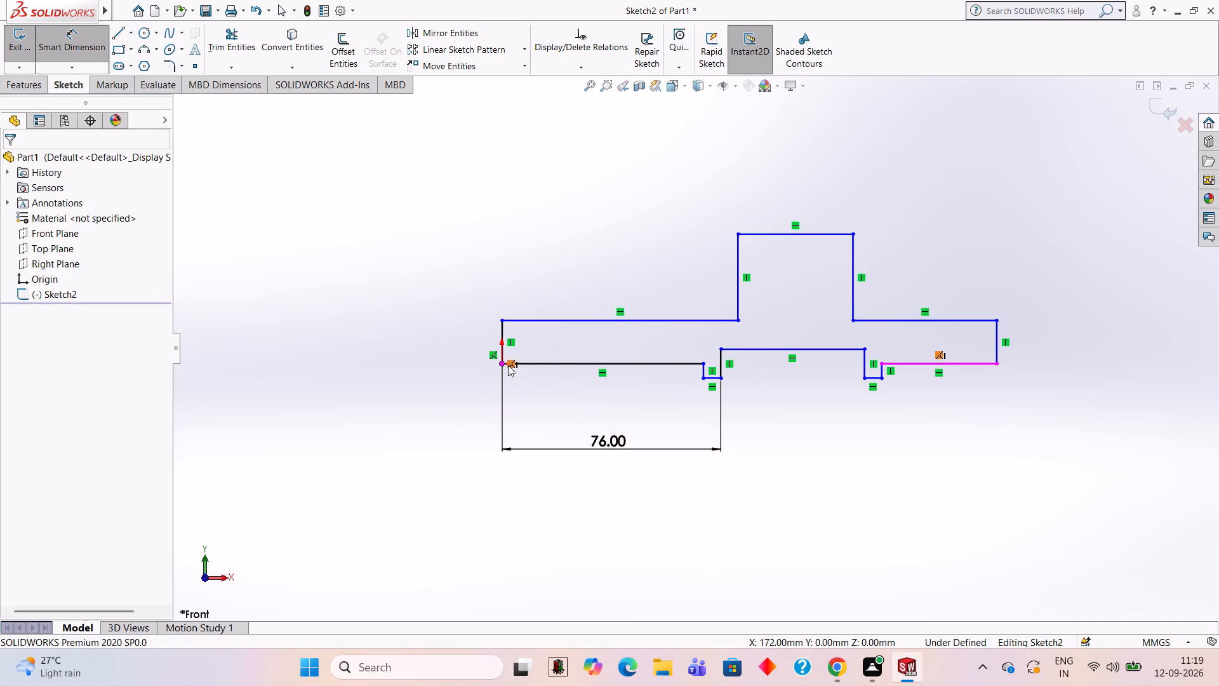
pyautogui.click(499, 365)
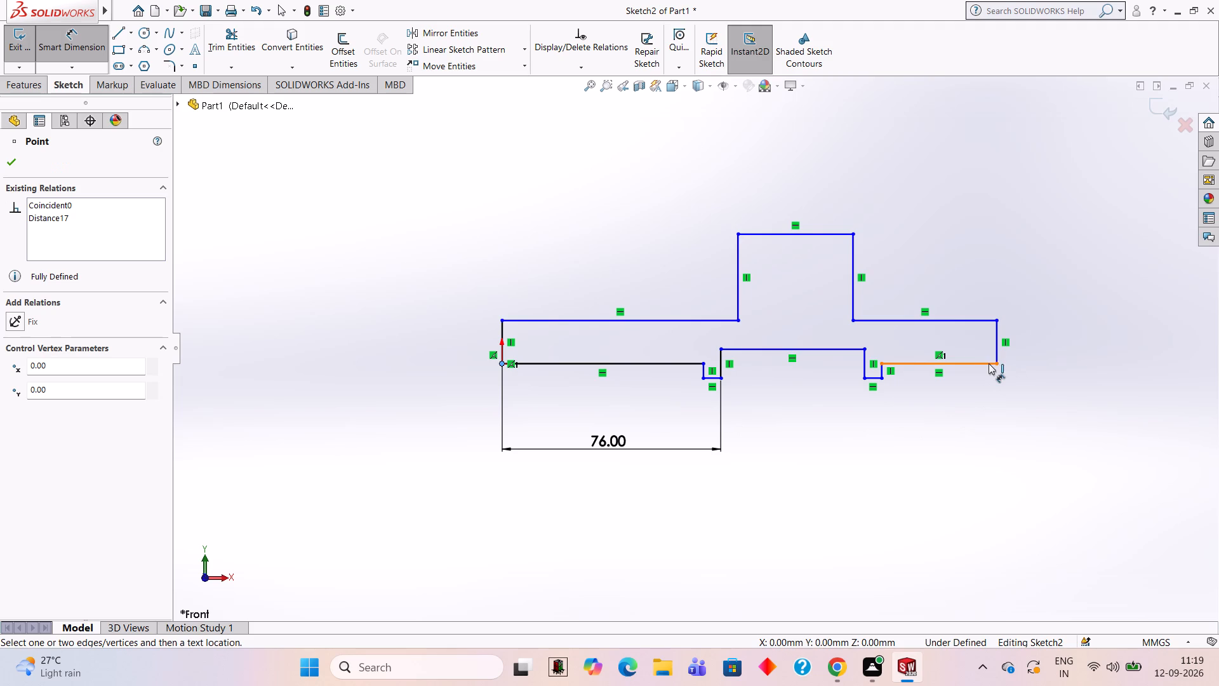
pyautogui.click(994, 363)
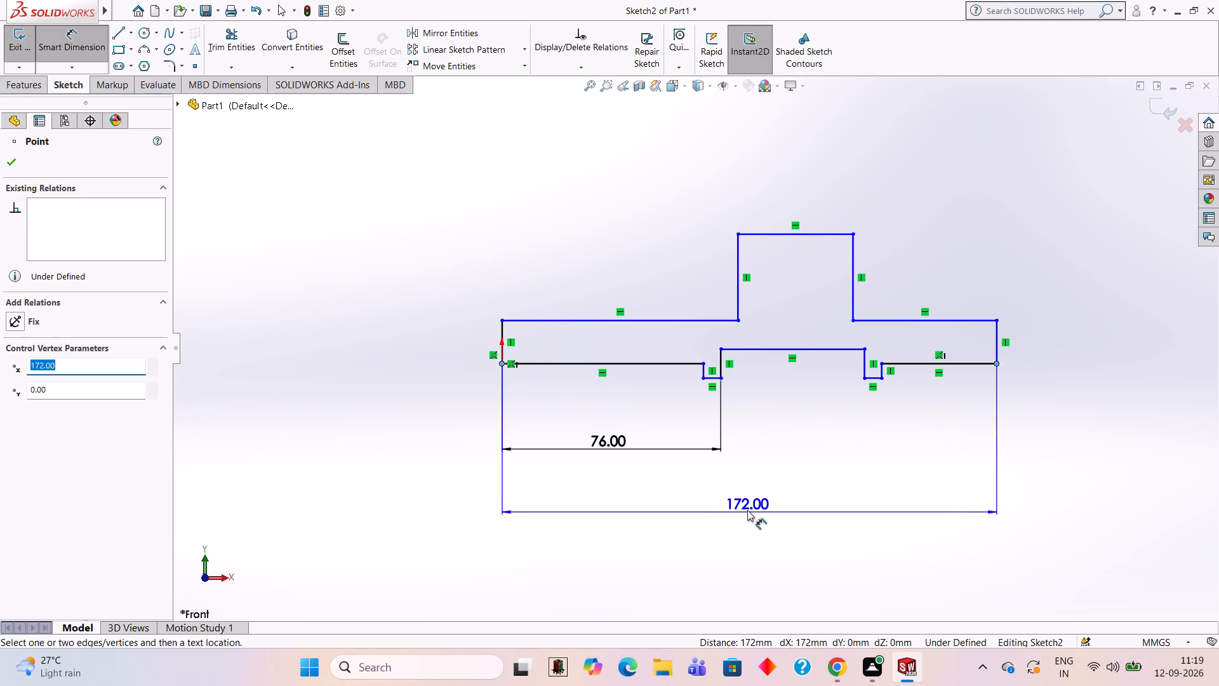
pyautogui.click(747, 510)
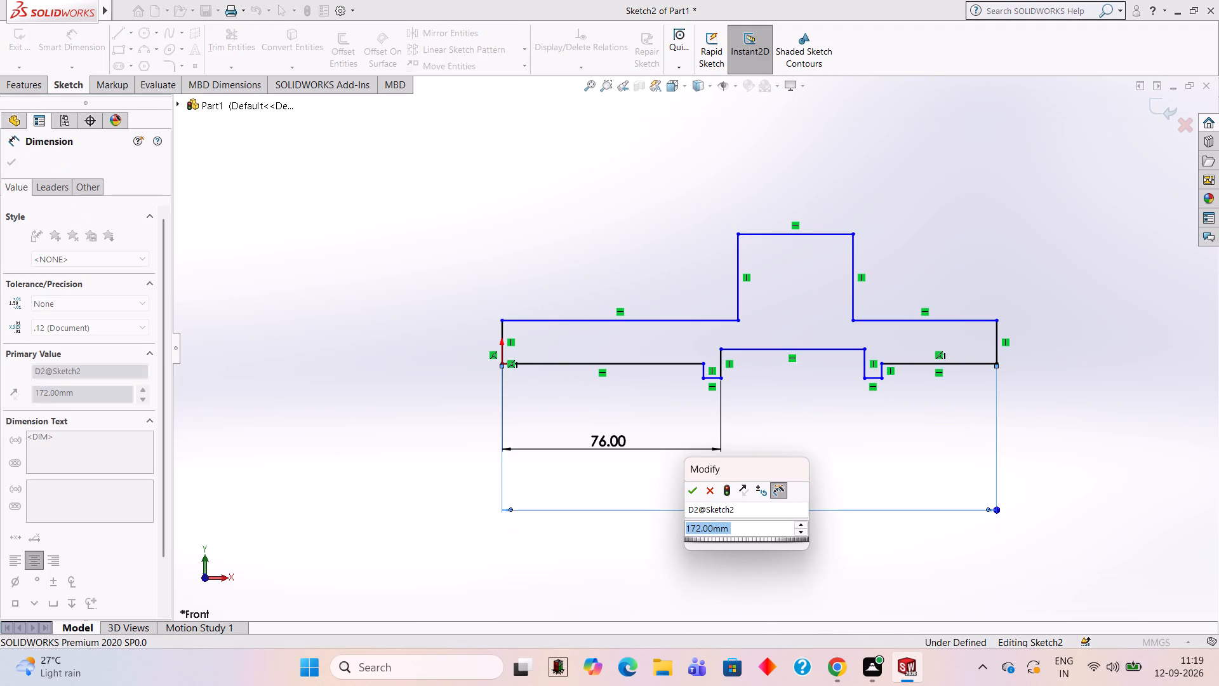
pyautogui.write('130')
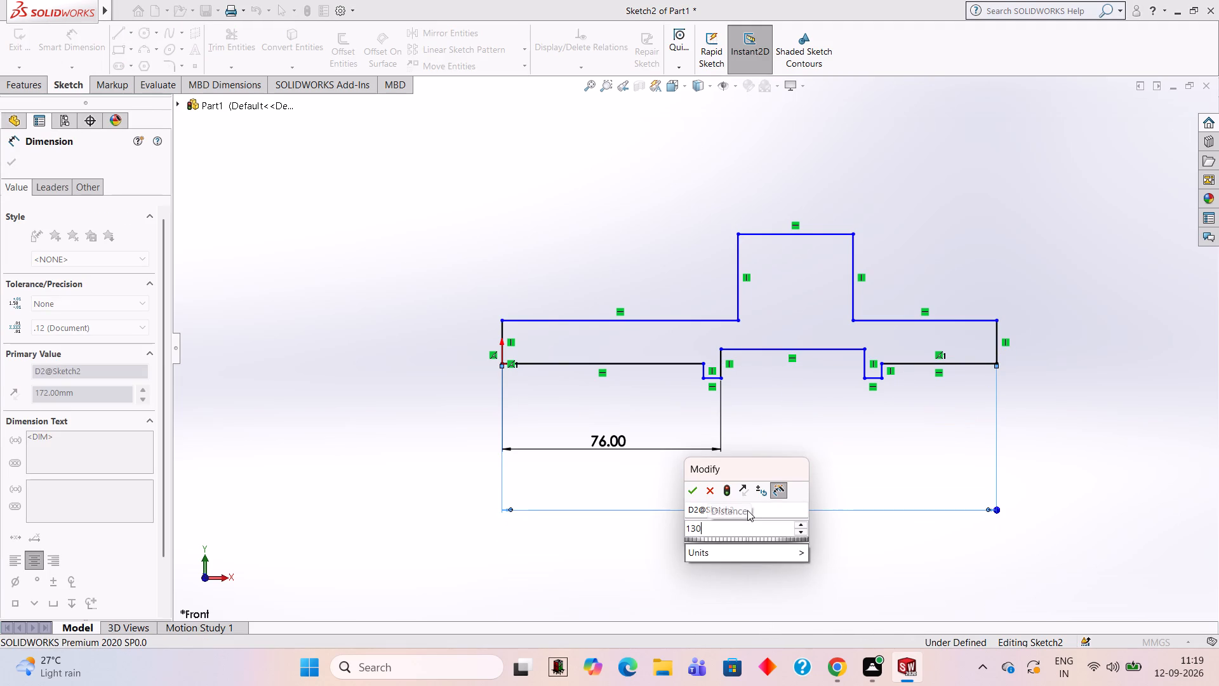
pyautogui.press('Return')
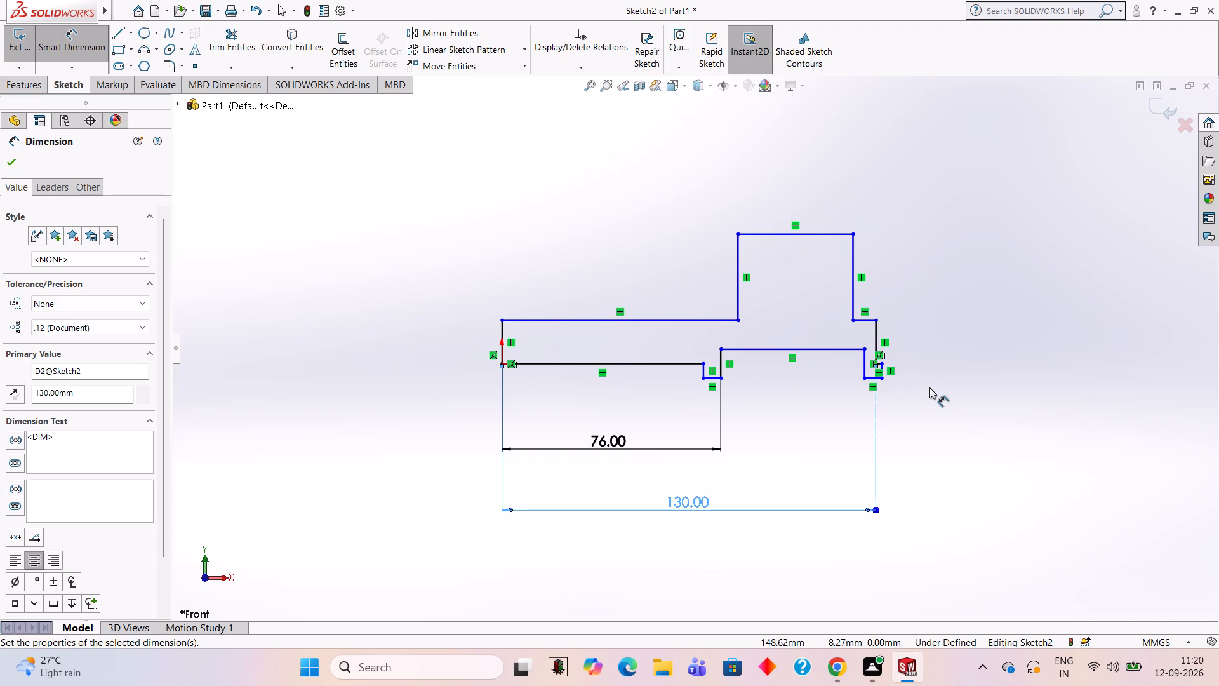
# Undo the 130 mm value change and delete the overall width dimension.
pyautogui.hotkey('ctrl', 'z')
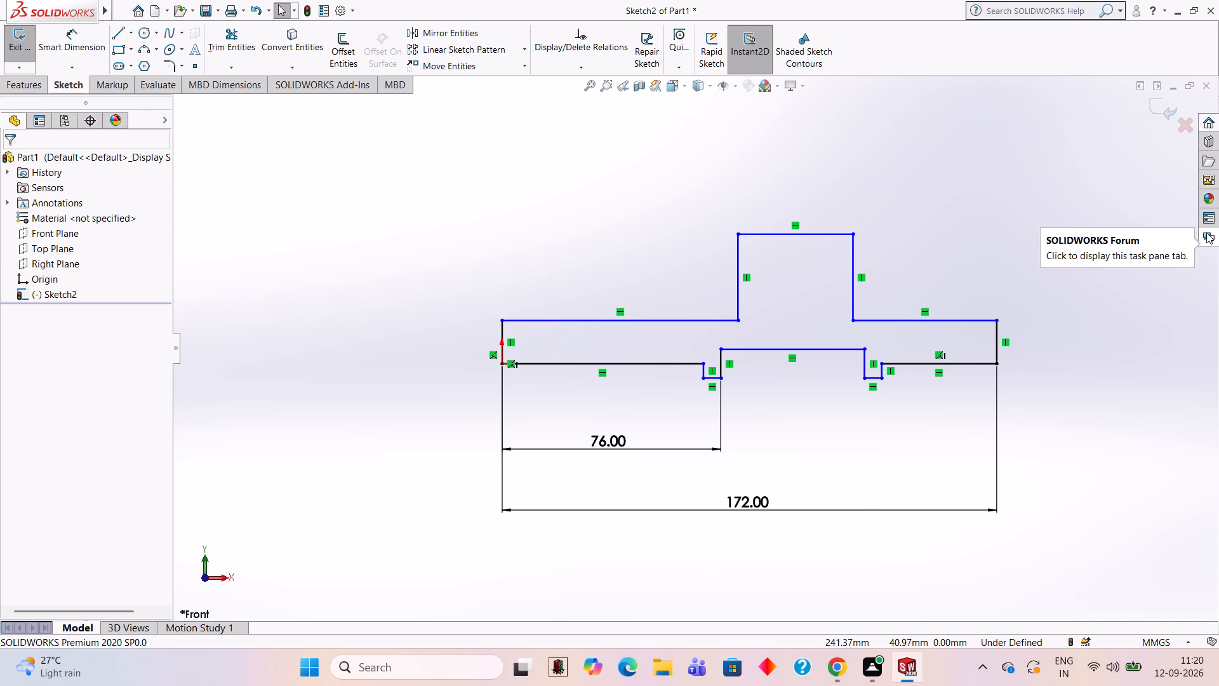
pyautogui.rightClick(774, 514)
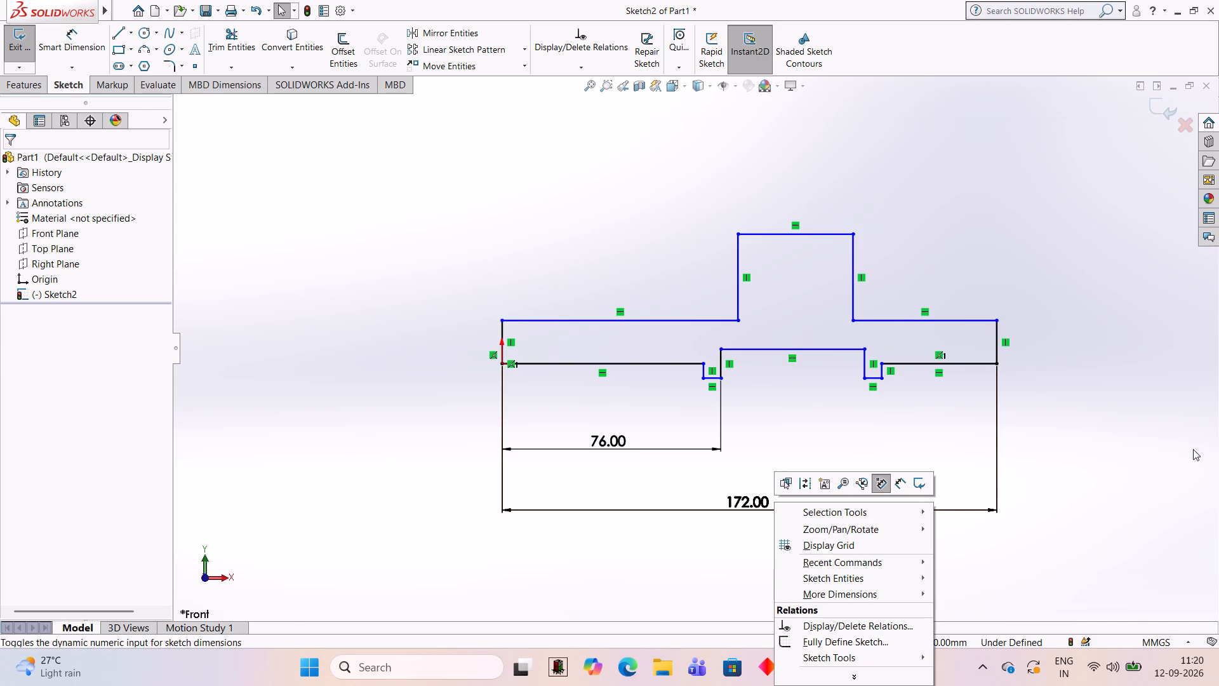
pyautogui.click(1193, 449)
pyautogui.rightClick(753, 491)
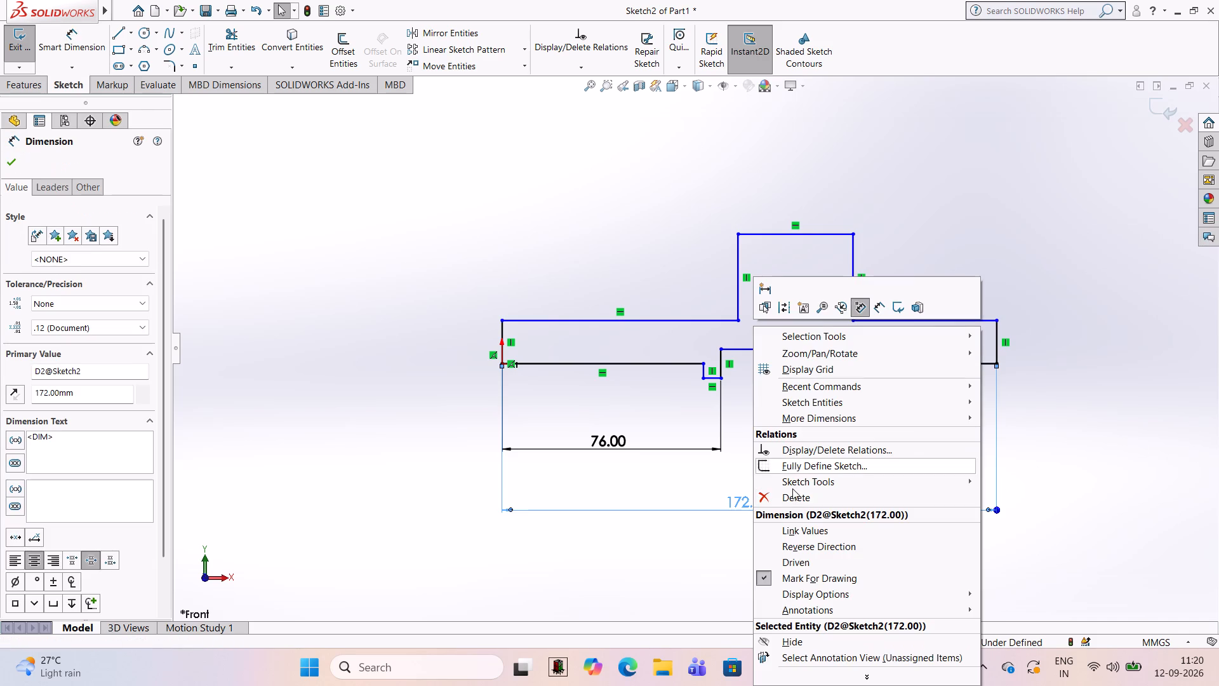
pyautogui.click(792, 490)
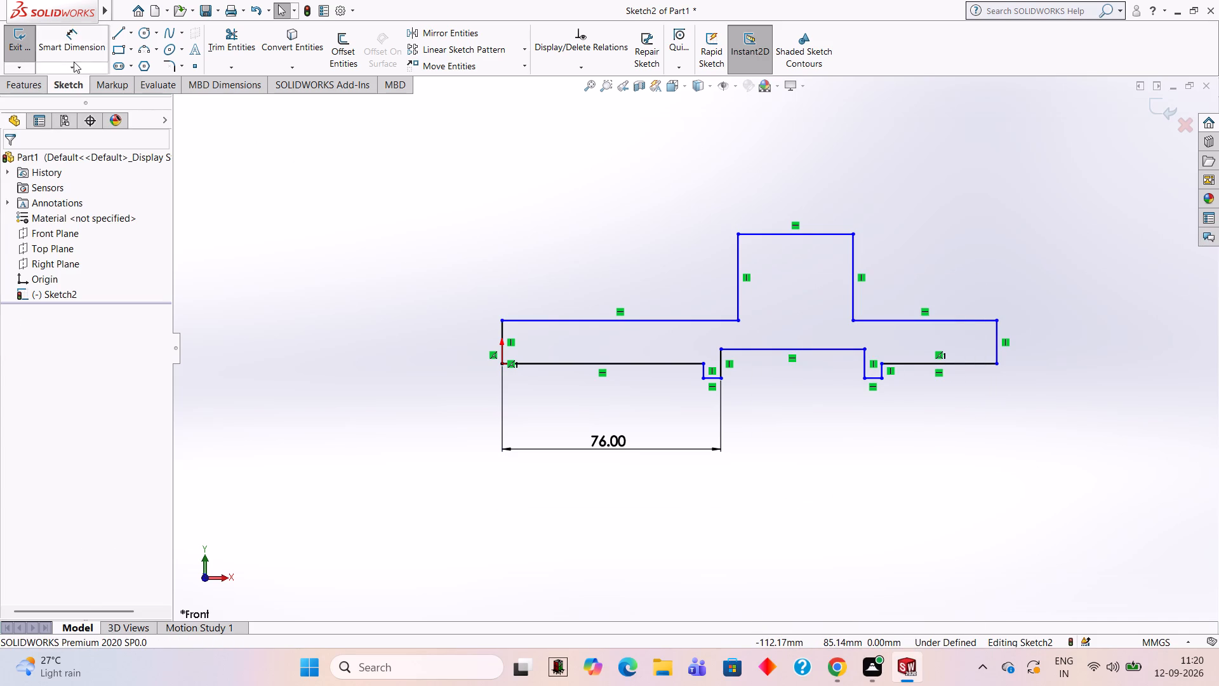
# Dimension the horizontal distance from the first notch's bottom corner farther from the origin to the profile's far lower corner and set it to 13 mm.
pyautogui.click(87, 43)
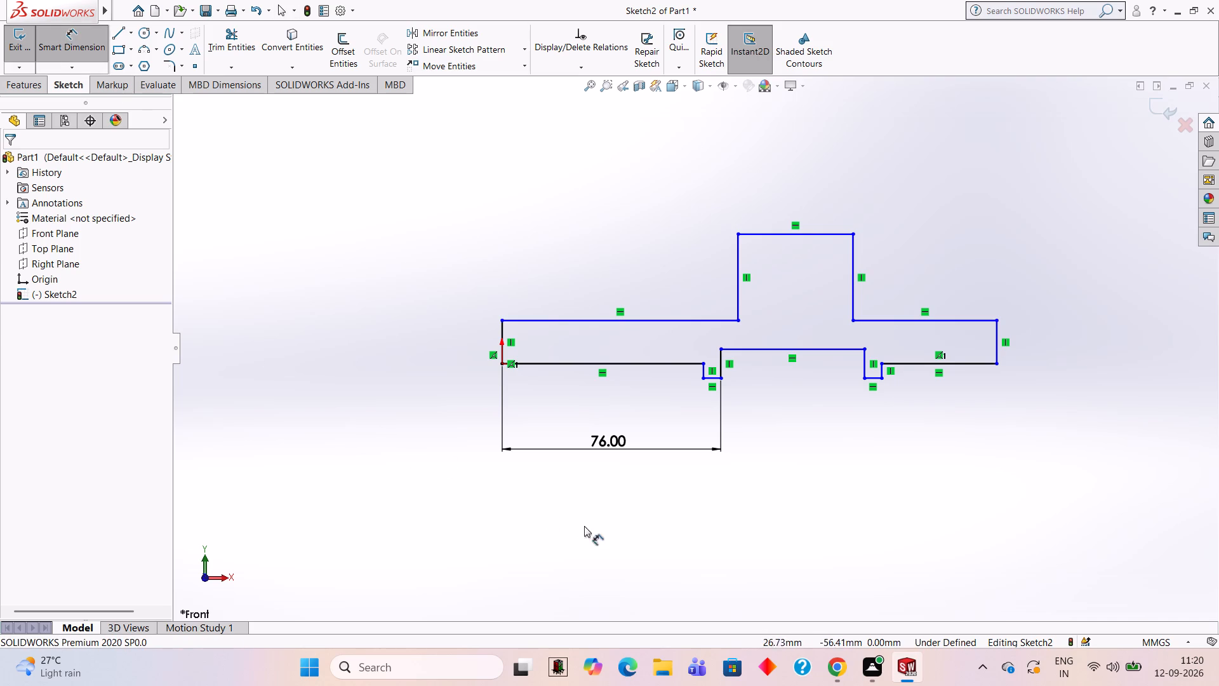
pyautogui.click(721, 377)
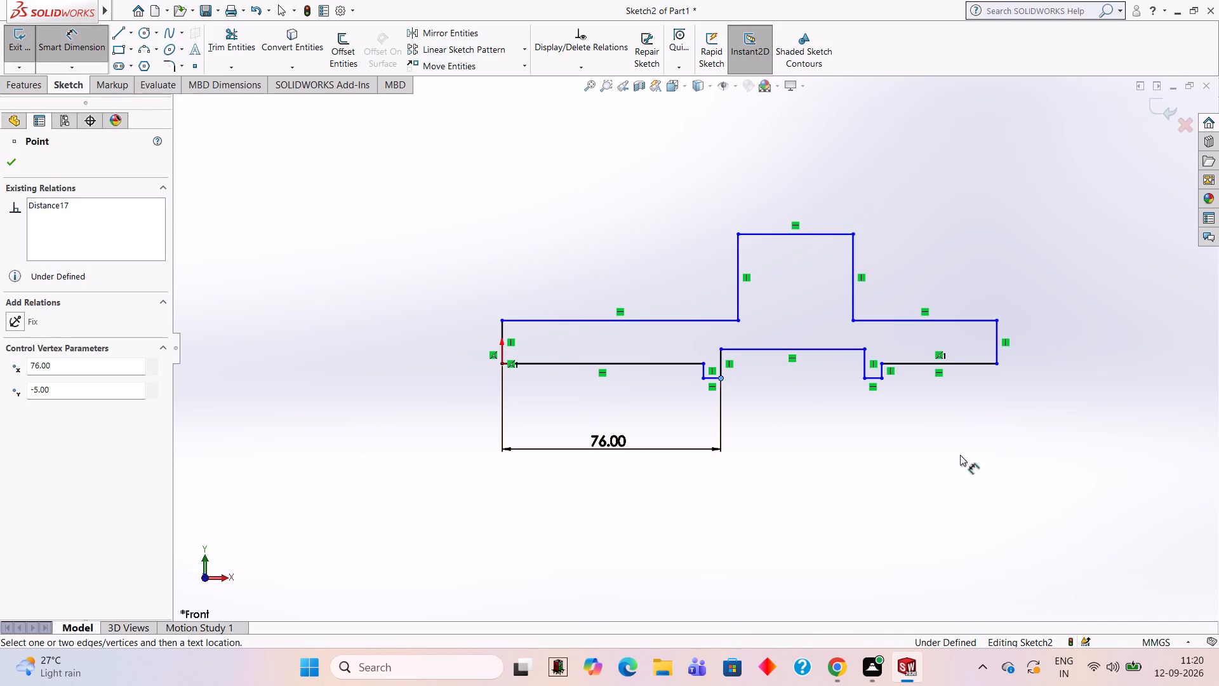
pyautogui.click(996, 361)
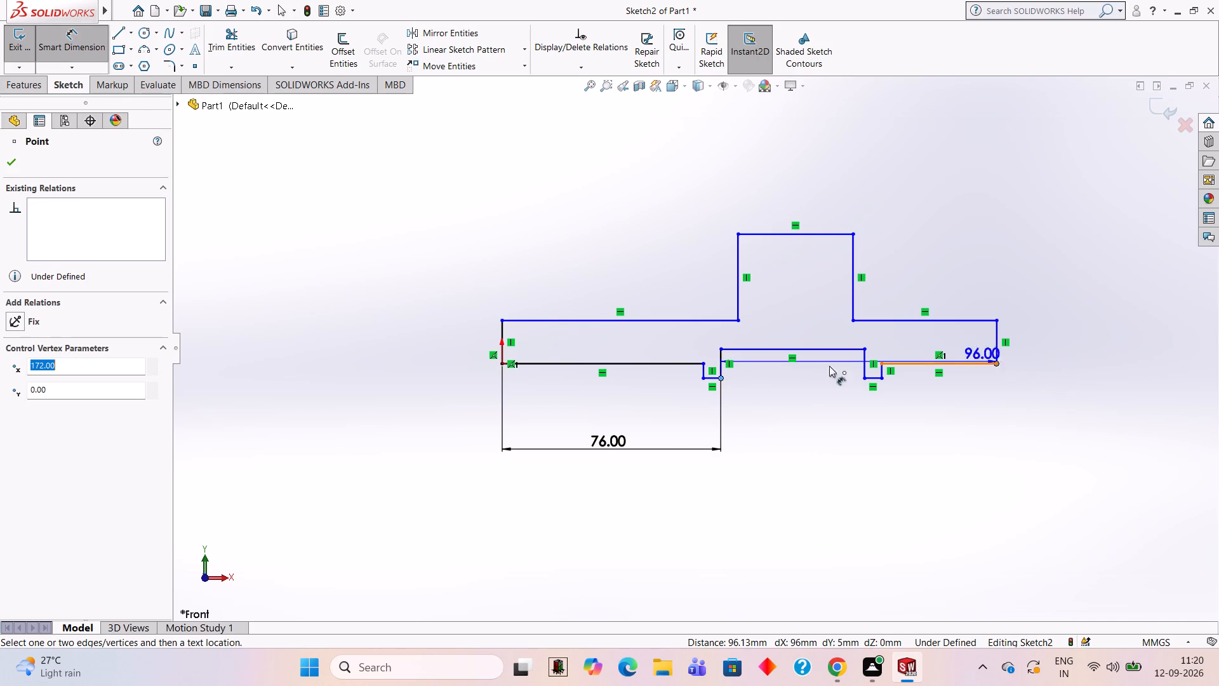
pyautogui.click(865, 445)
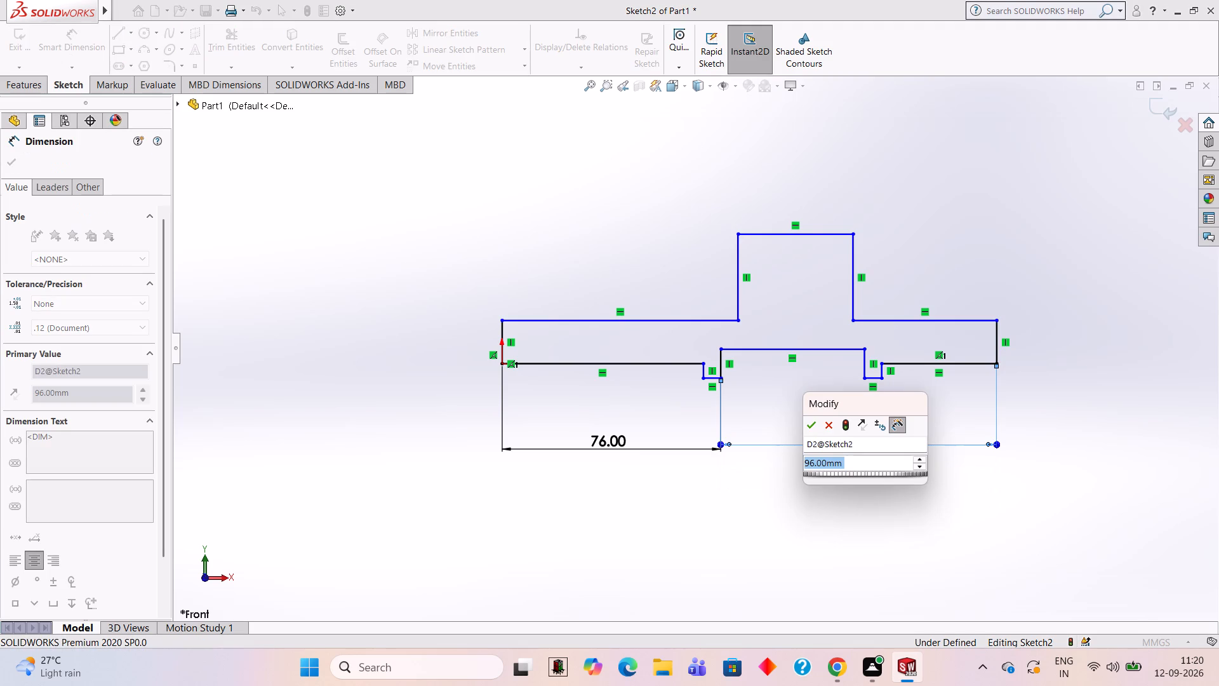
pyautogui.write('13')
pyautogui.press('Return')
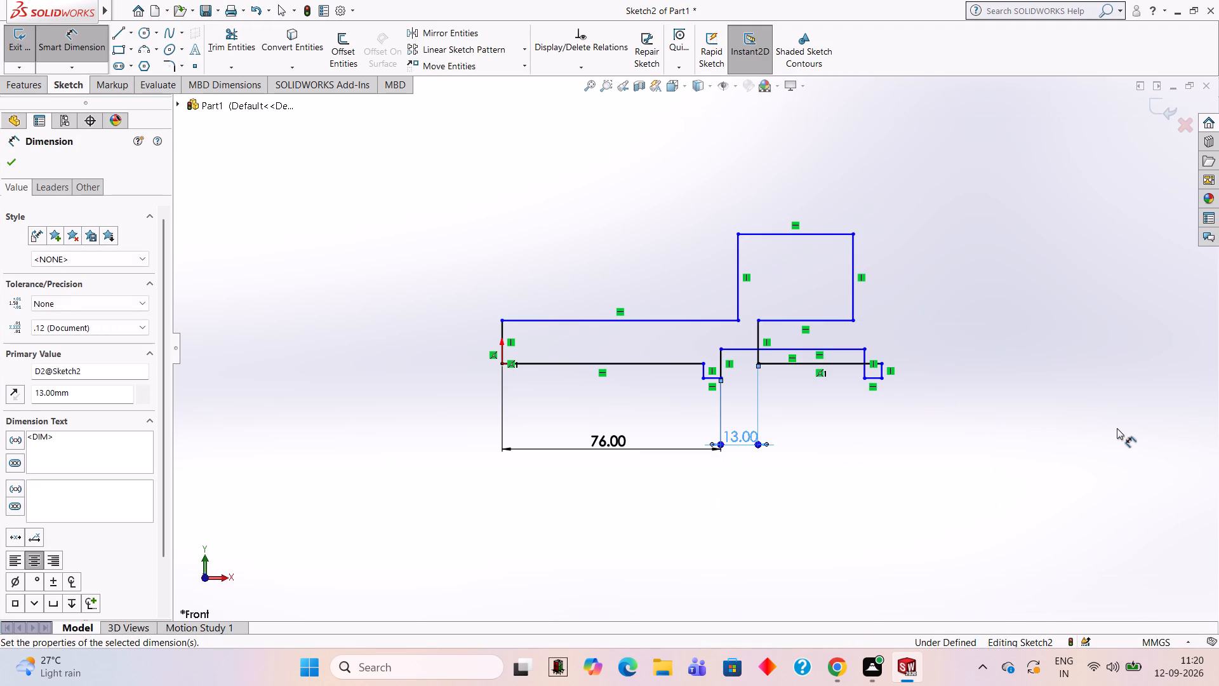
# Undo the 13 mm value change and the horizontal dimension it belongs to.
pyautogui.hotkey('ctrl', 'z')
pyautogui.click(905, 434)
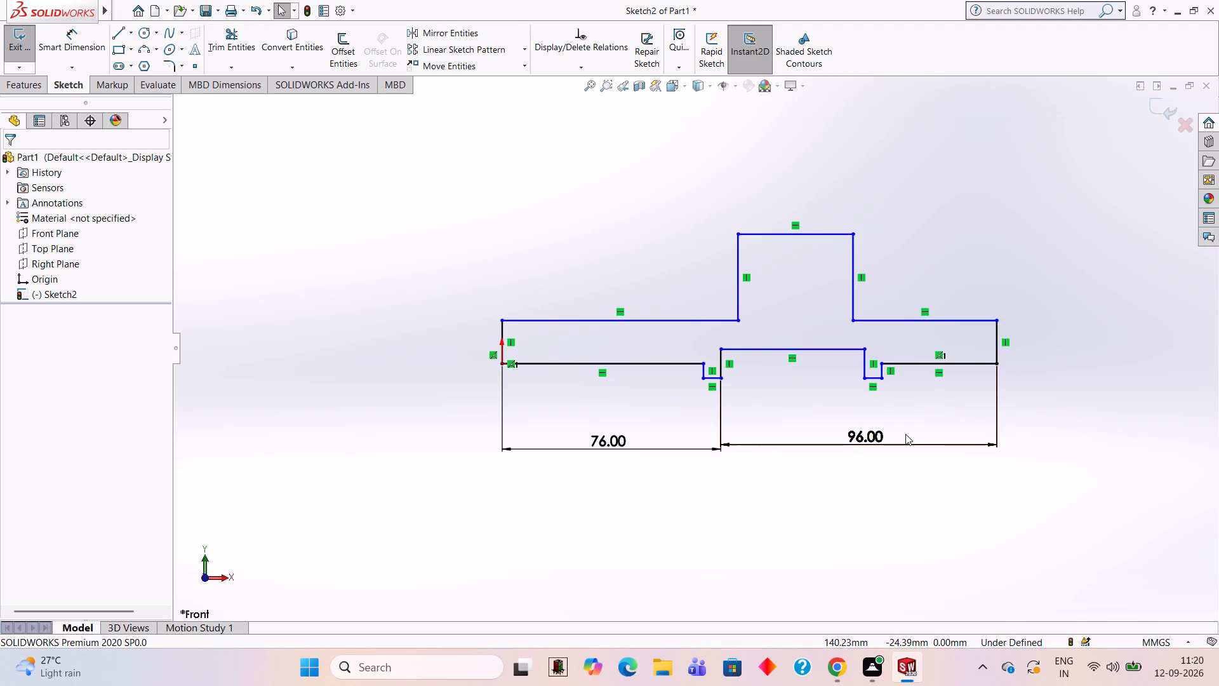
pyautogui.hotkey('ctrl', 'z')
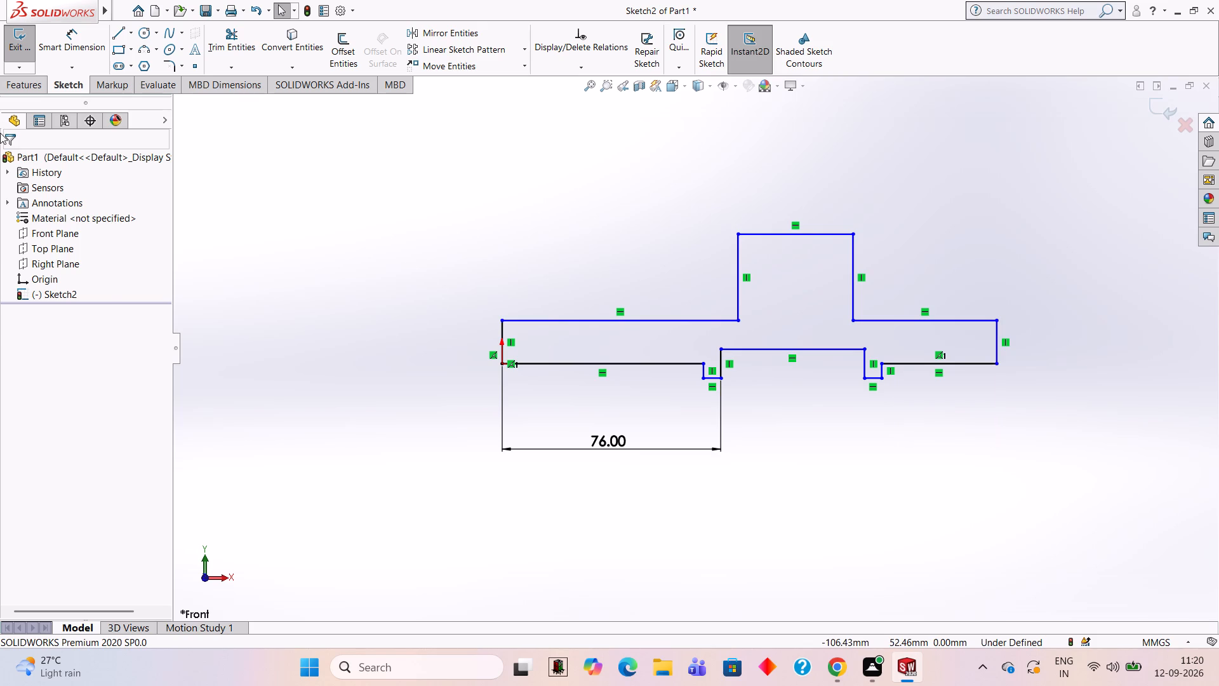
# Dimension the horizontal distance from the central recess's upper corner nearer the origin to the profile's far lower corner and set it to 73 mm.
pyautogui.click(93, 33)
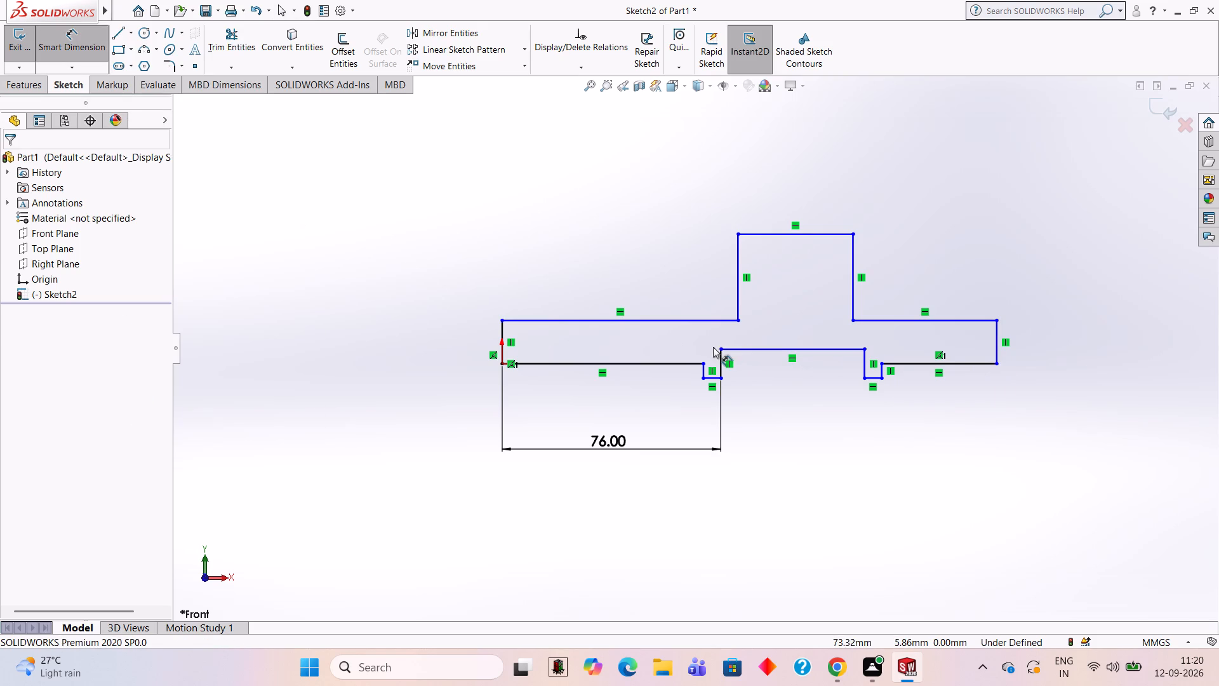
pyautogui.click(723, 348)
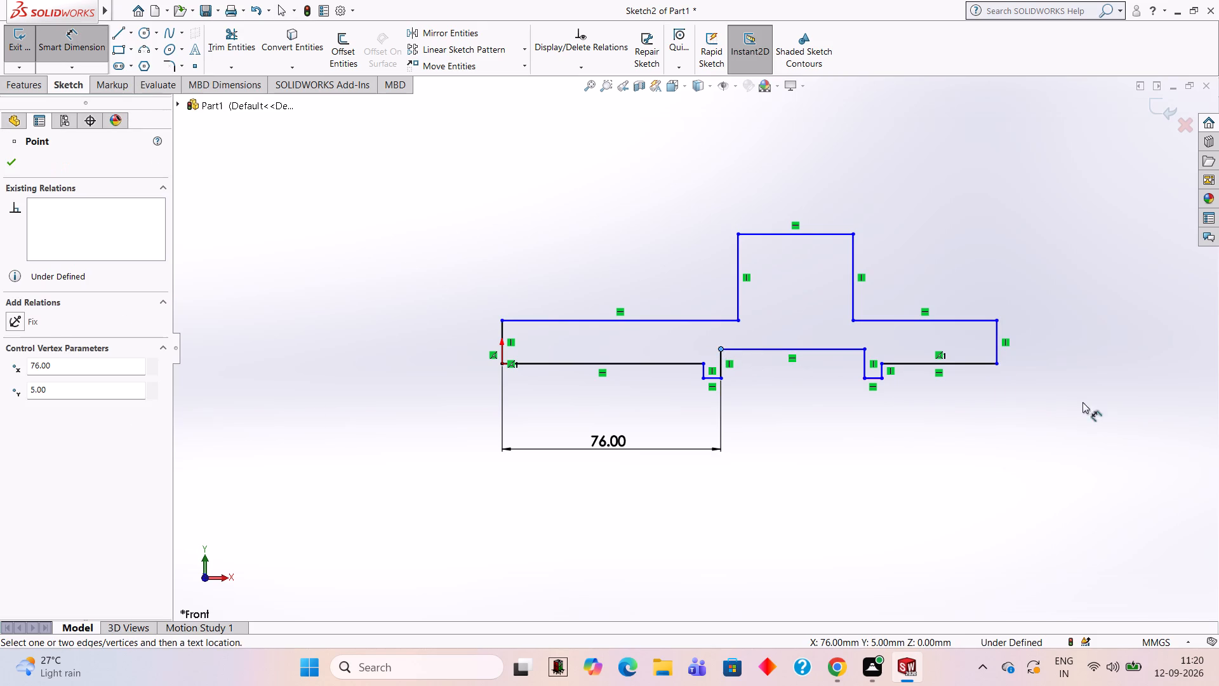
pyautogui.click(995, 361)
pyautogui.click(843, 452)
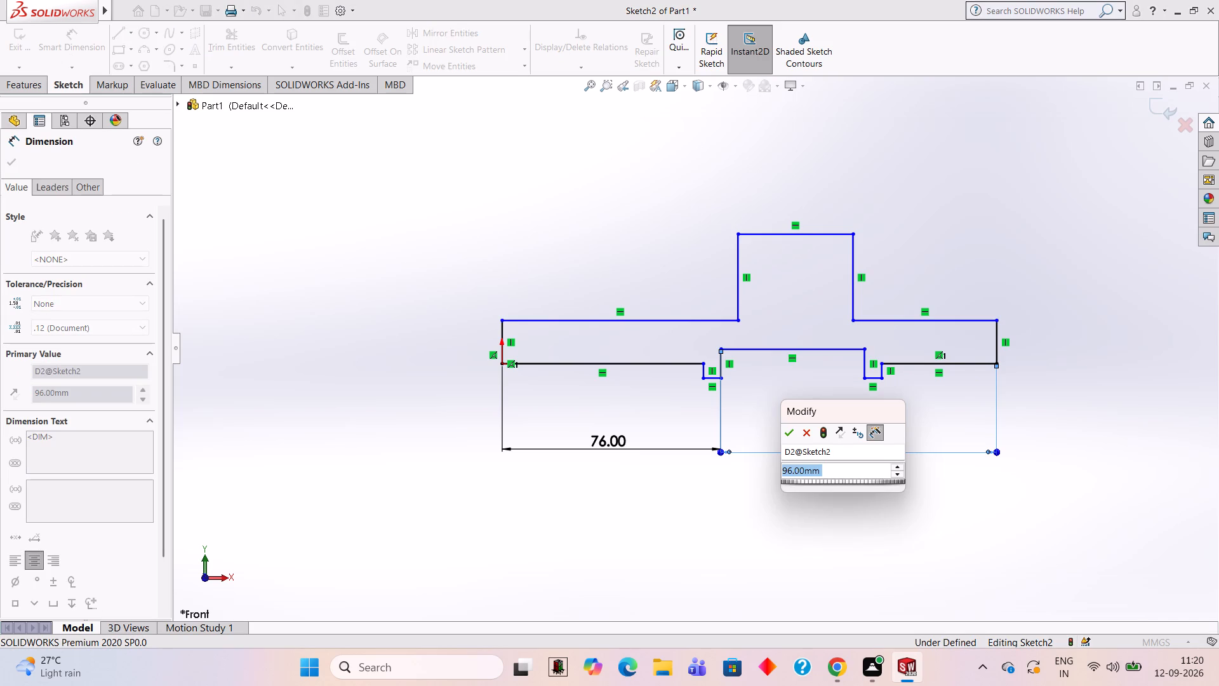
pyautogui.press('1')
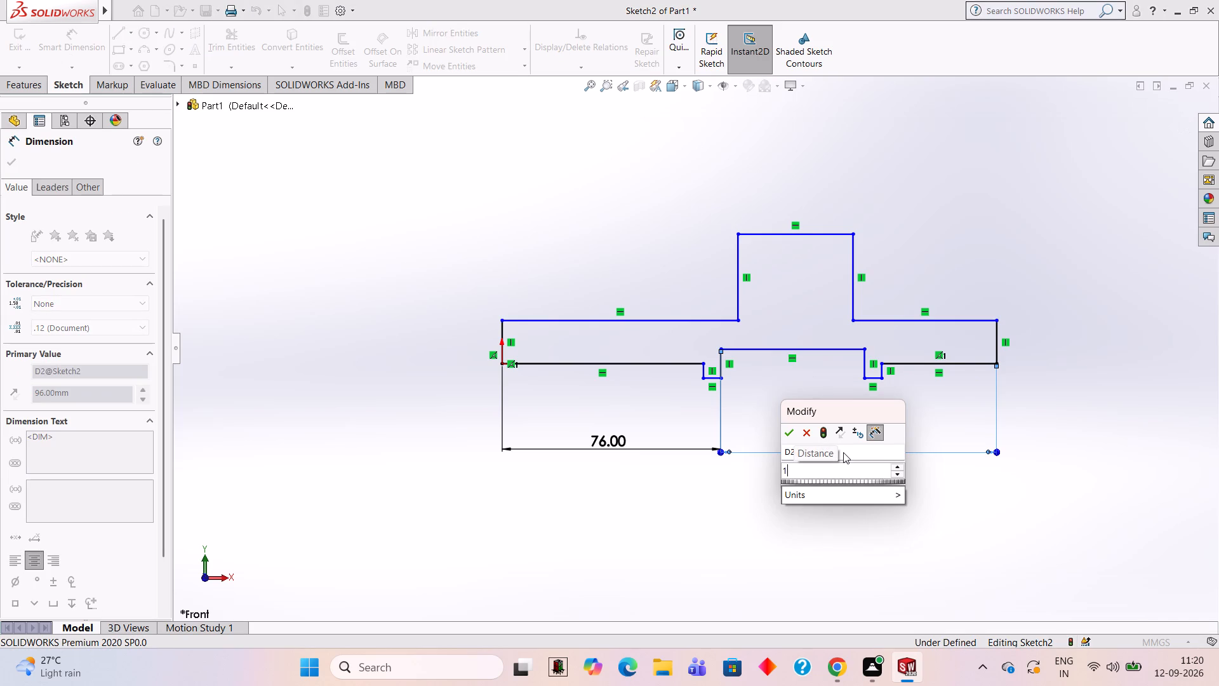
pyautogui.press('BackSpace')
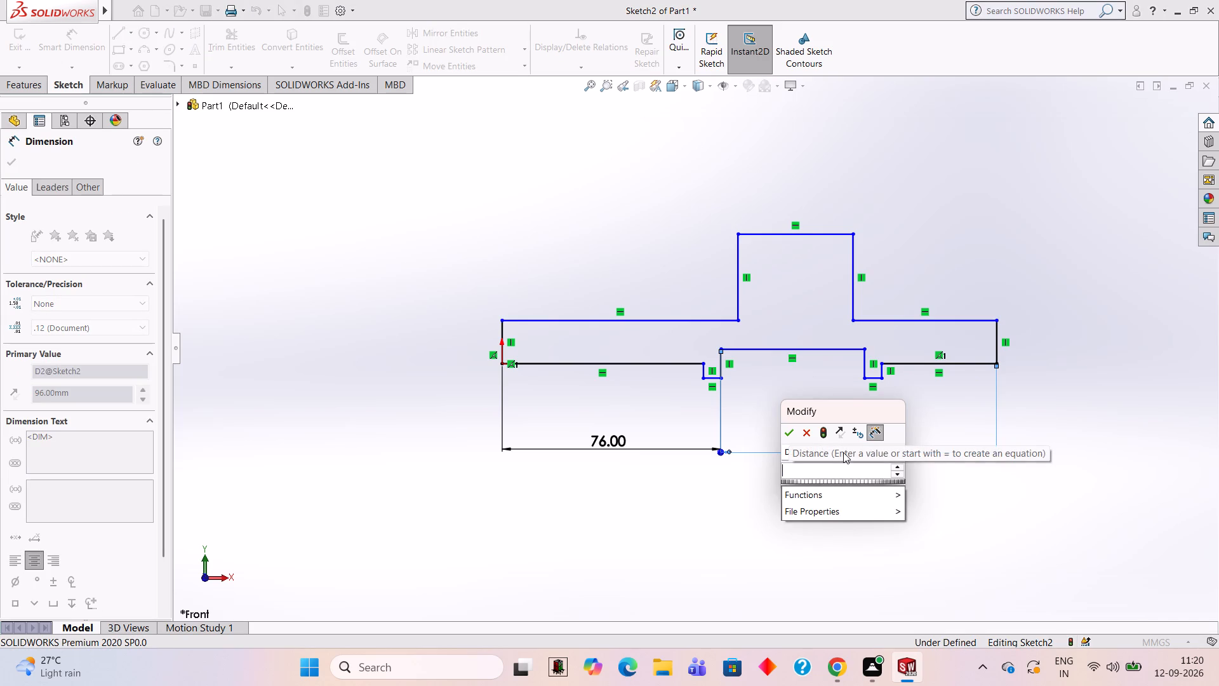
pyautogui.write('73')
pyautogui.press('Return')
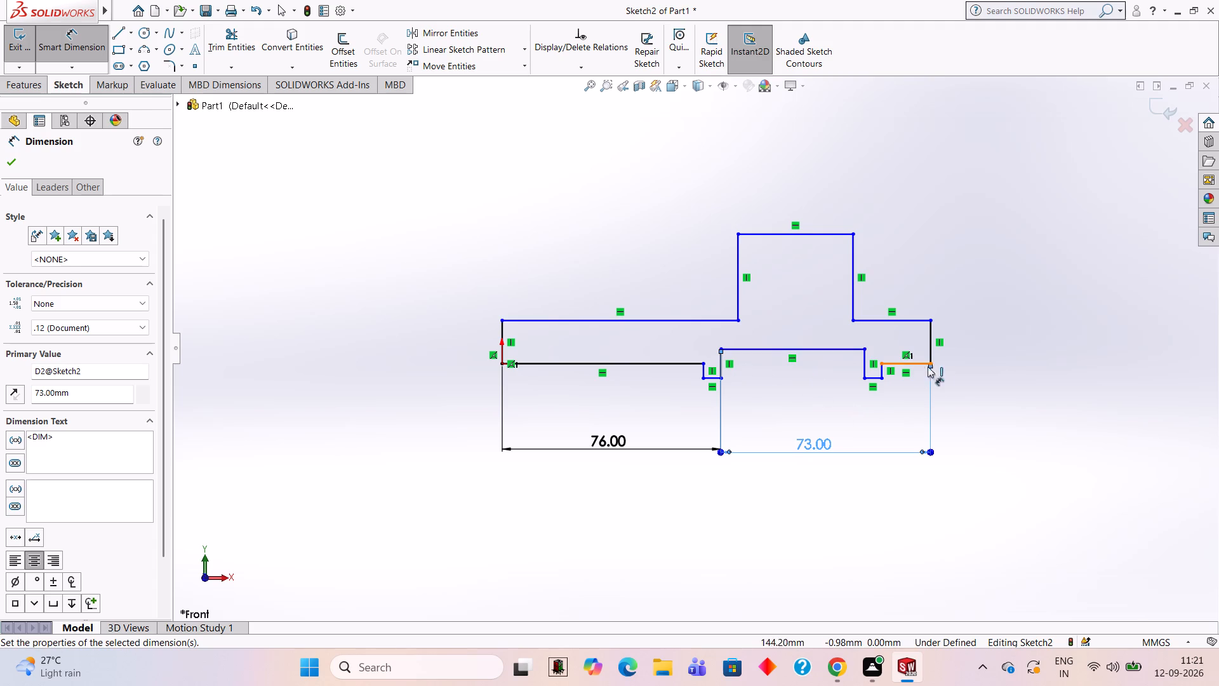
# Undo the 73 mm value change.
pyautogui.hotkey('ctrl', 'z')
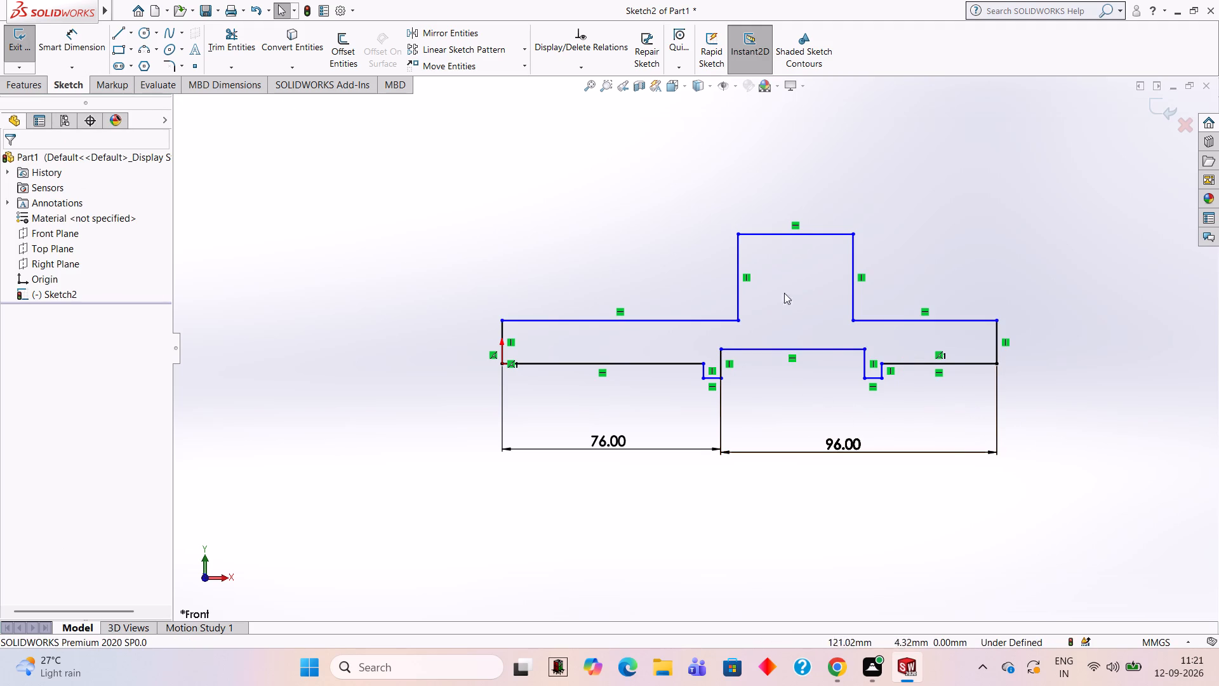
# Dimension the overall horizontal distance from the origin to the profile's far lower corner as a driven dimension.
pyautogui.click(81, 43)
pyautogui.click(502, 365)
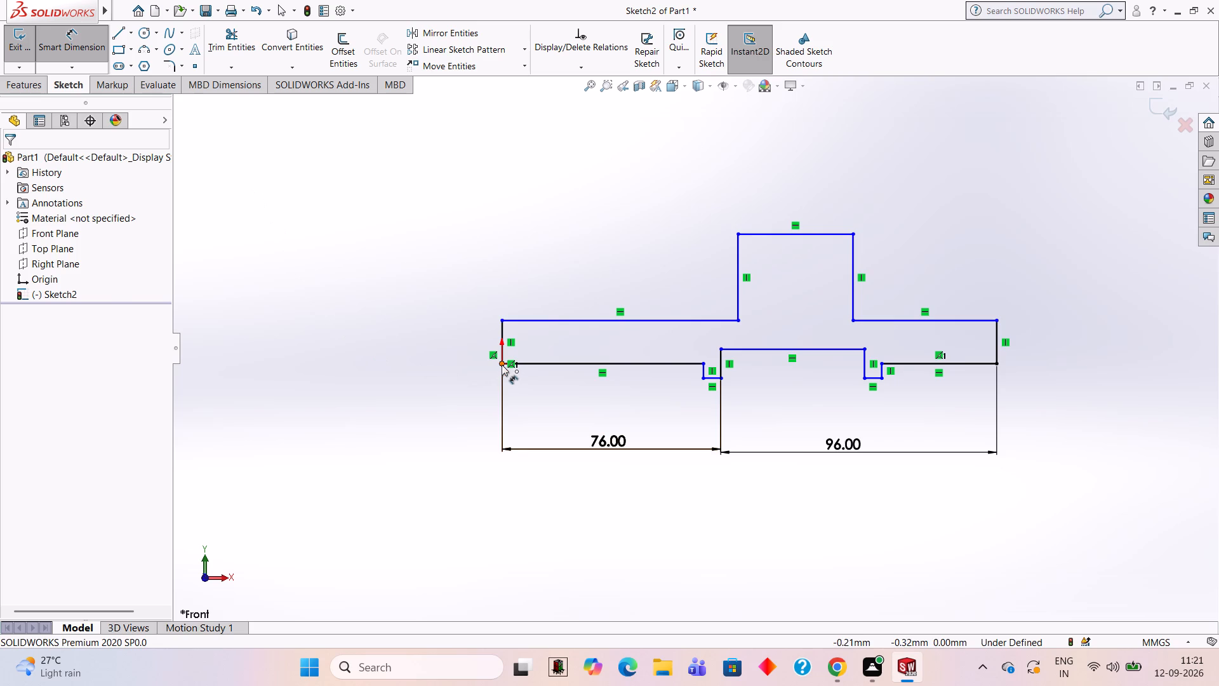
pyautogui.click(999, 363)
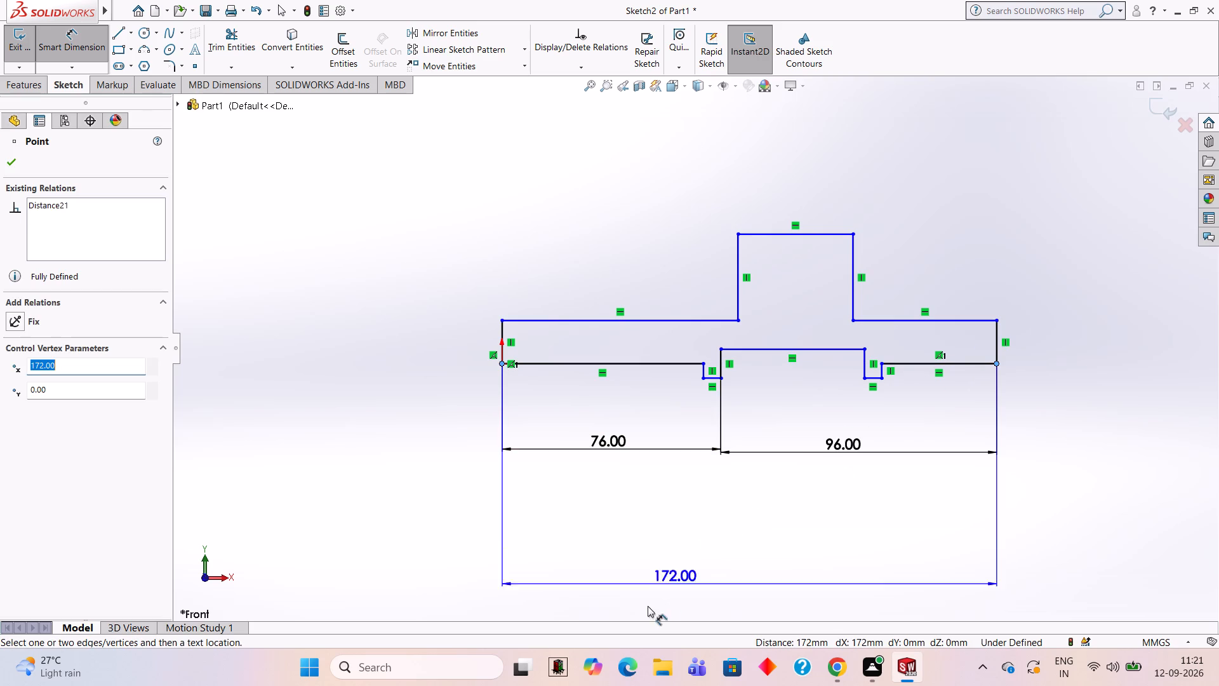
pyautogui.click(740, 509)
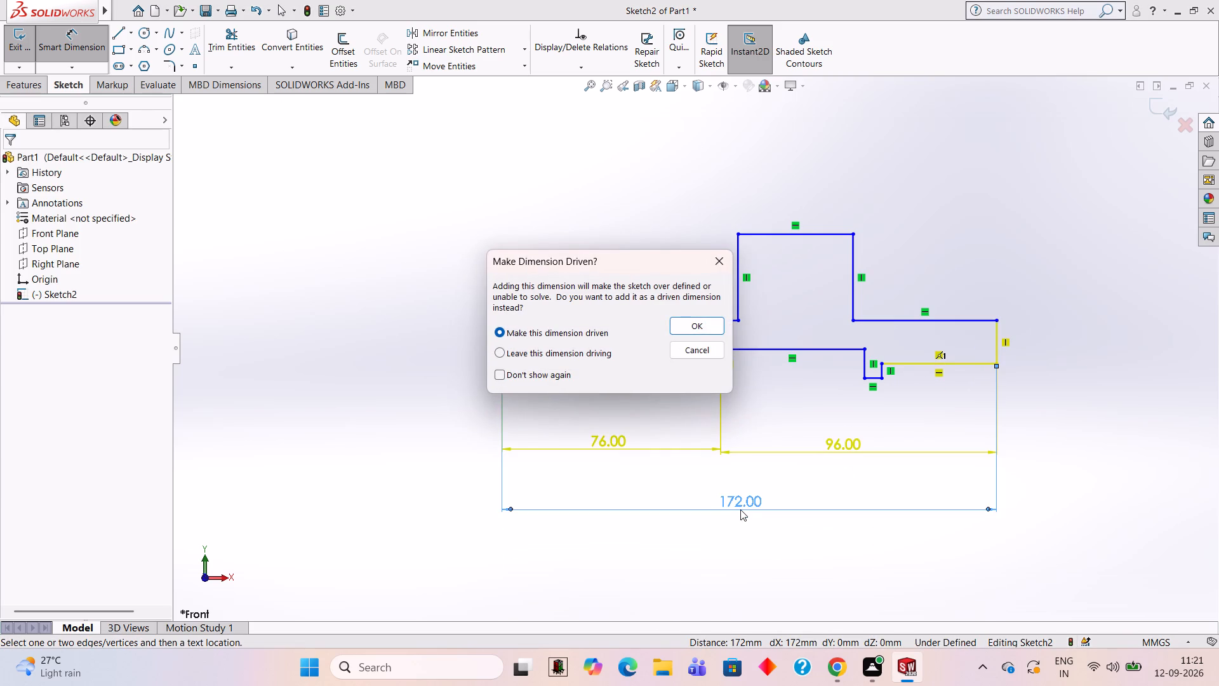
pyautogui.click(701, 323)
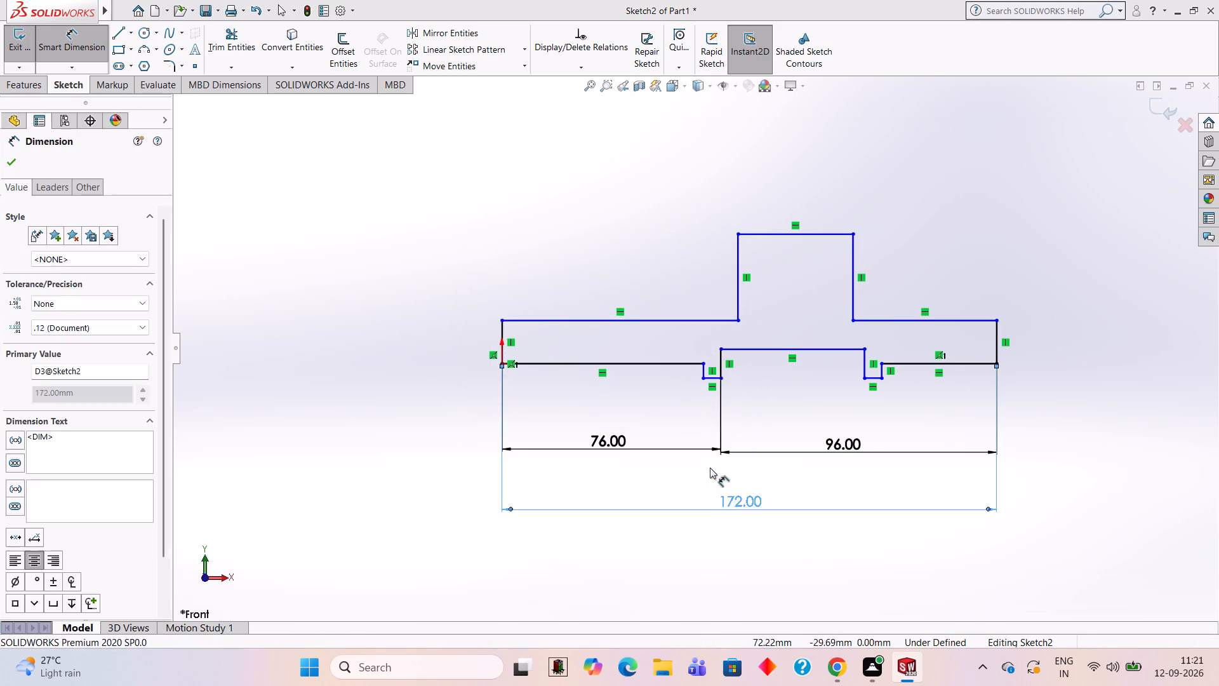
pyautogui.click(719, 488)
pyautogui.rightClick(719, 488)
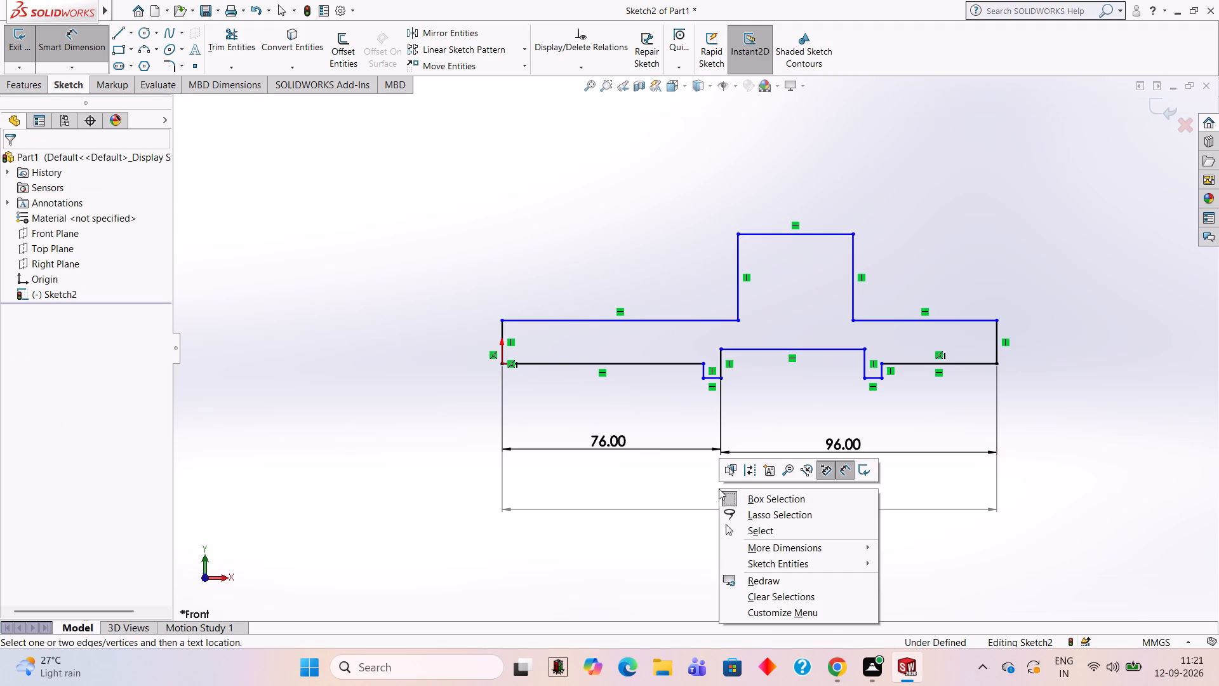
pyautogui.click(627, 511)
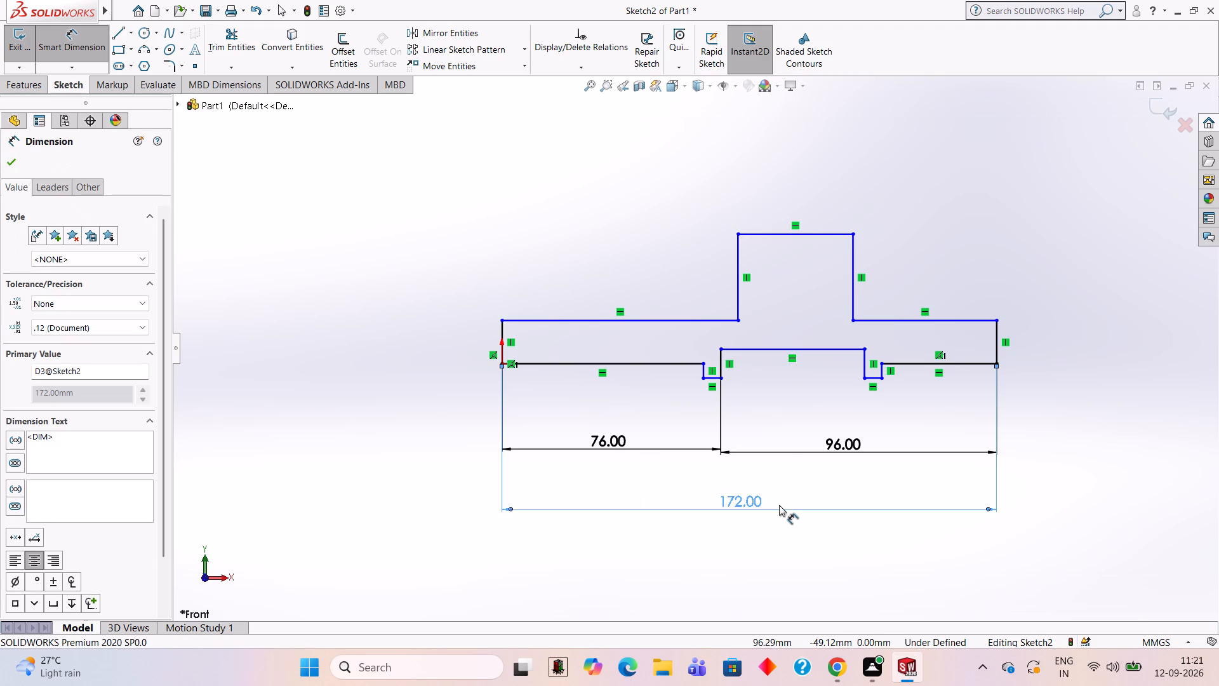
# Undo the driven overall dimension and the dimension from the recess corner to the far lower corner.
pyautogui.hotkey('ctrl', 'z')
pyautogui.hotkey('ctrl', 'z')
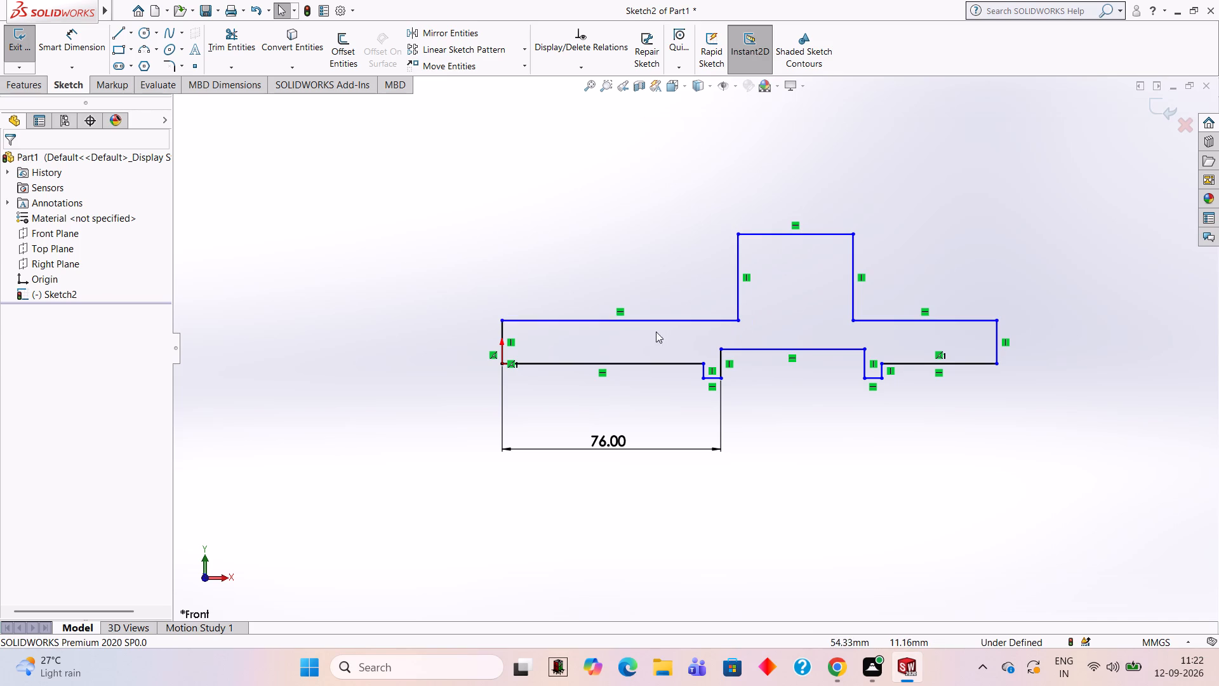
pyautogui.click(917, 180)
# Dimension the length of the central recess's horizontal line between the two notches, keeping its drawn value.
pyautogui.click(67, 45)
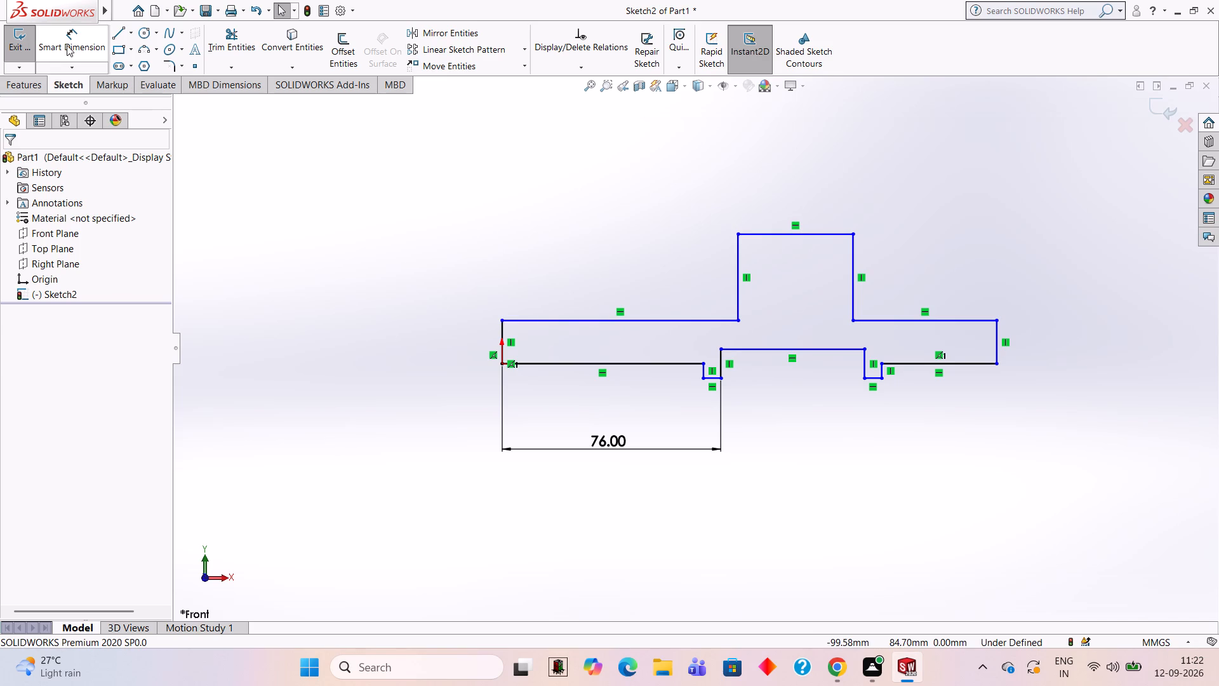
pyautogui.click(754, 349)
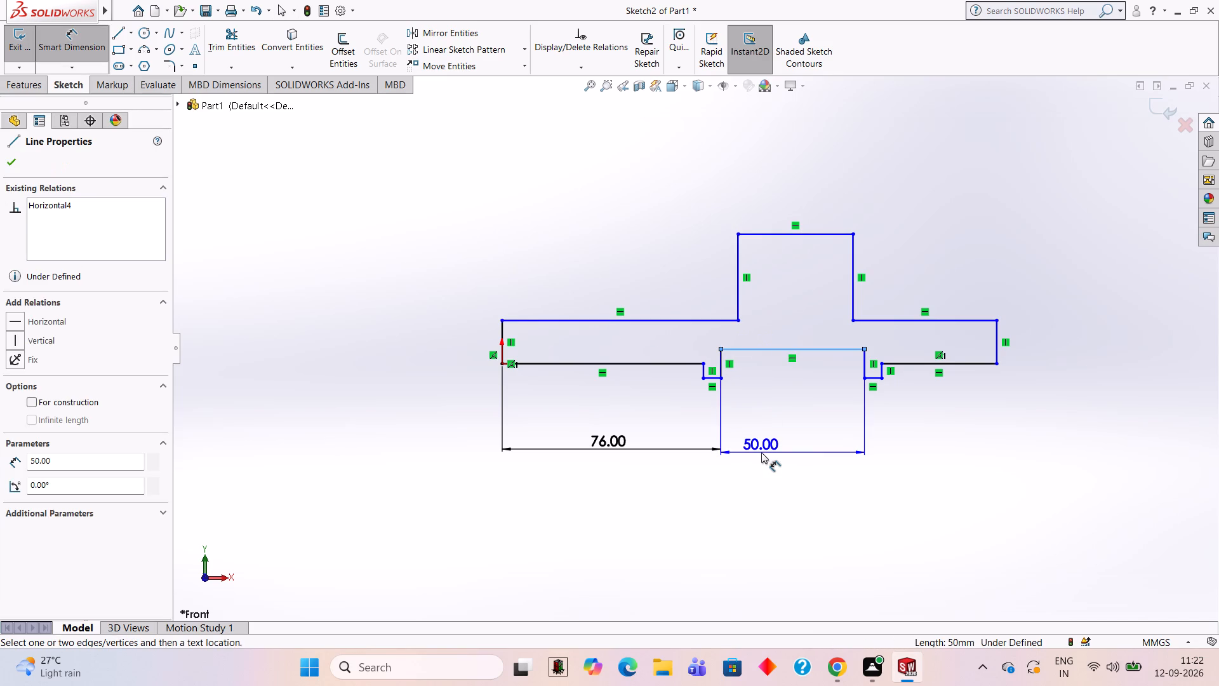
pyautogui.click(761, 452)
pyautogui.click(706, 440)
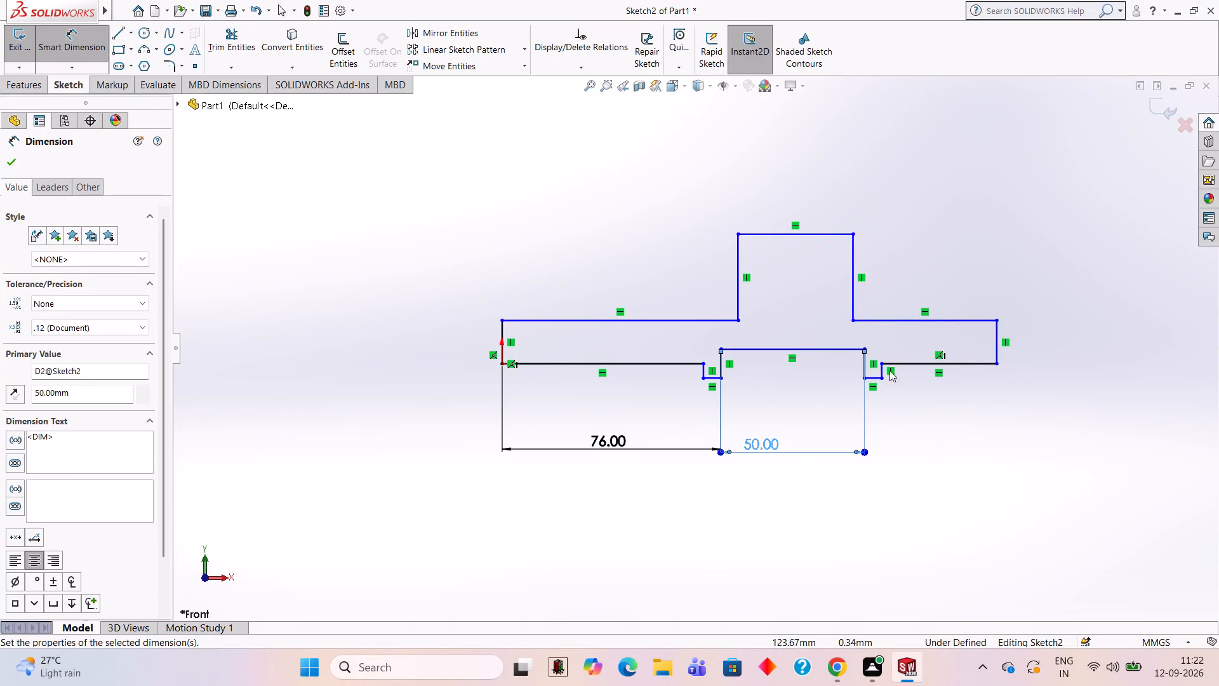
# Dimension the length of the bottom horizontal line between the second notch and the profile's far lower corner, keeping its drawn value.
pyautogui.click(922, 367)
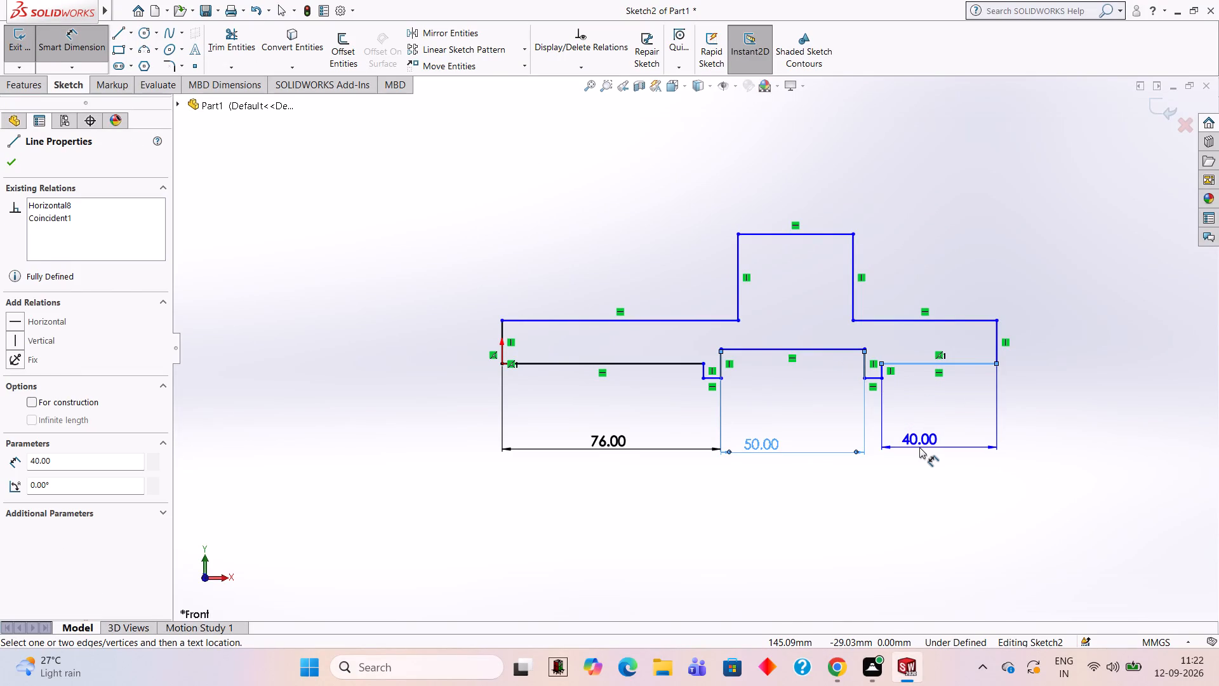
pyautogui.click(919, 447)
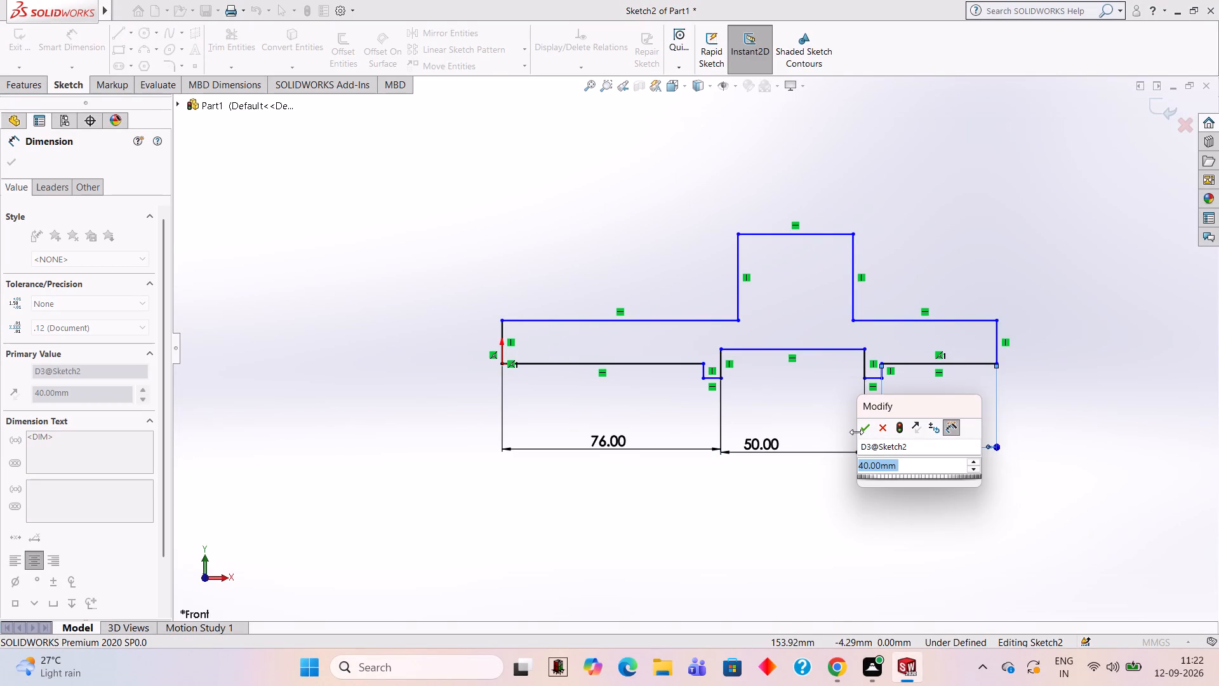
pyautogui.click(869, 432)
# Dimension the width of the second notch's bottom line, keeping its drawn value.
pyautogui.click(876, 381)
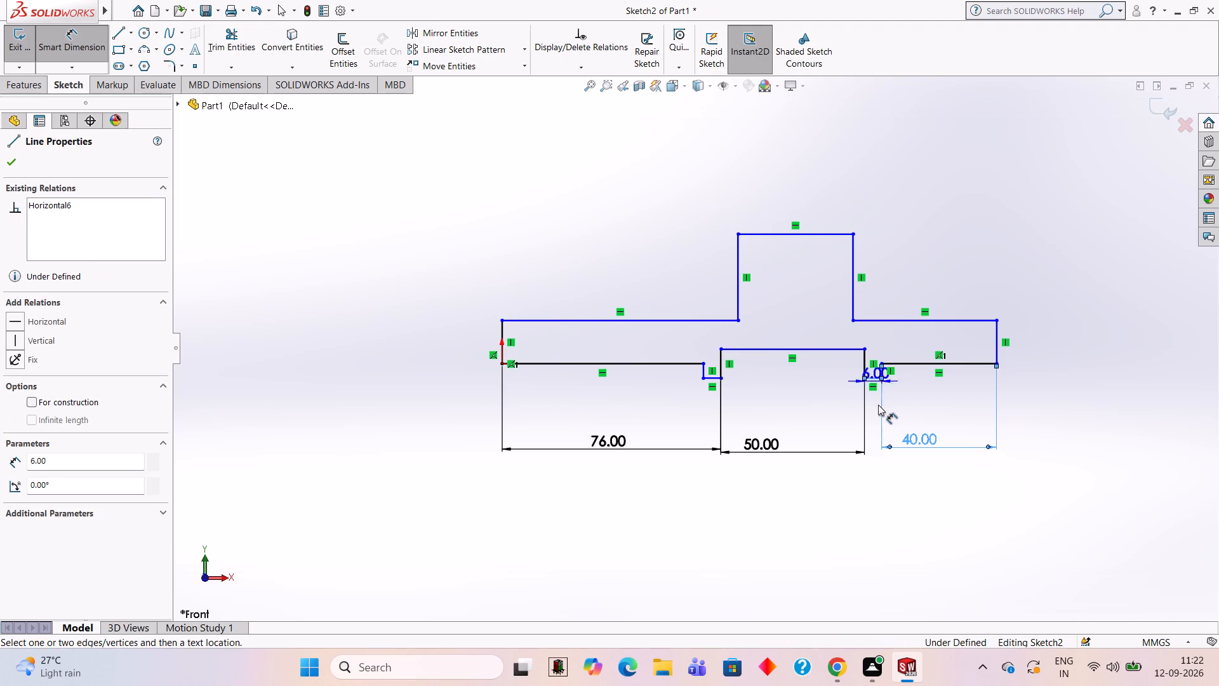
pyautogui.click(879, 408)
pyautogui.click(830, 395)
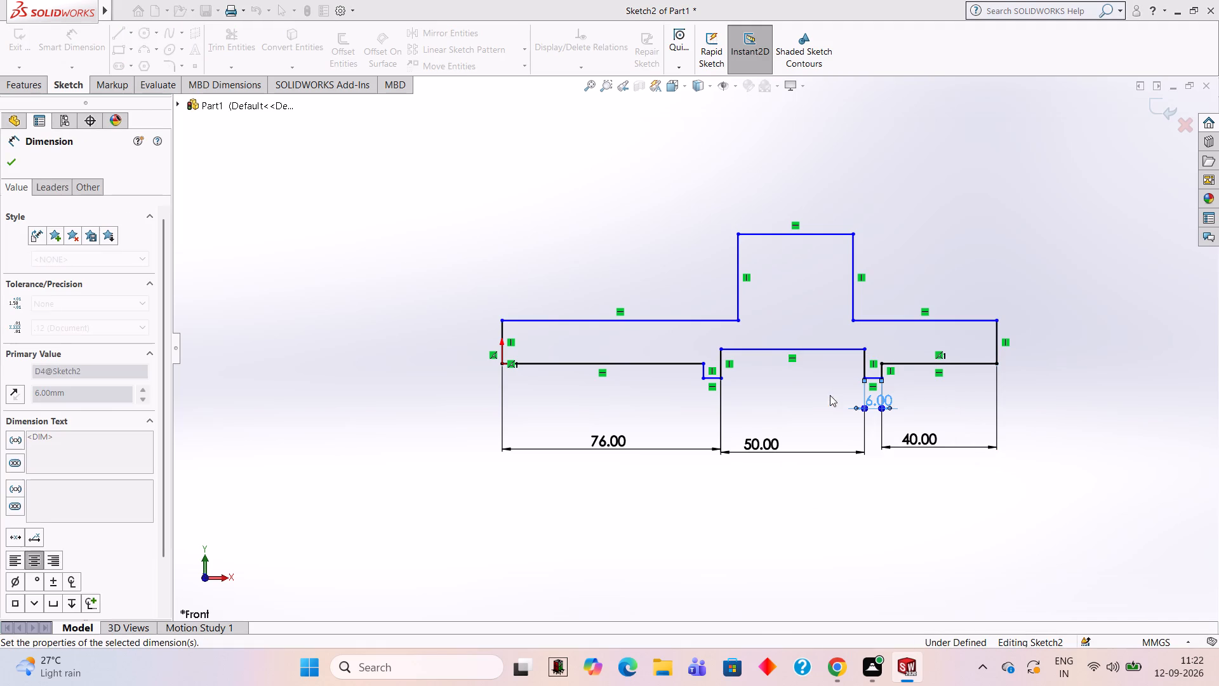
pyautogui.click(805, 351)
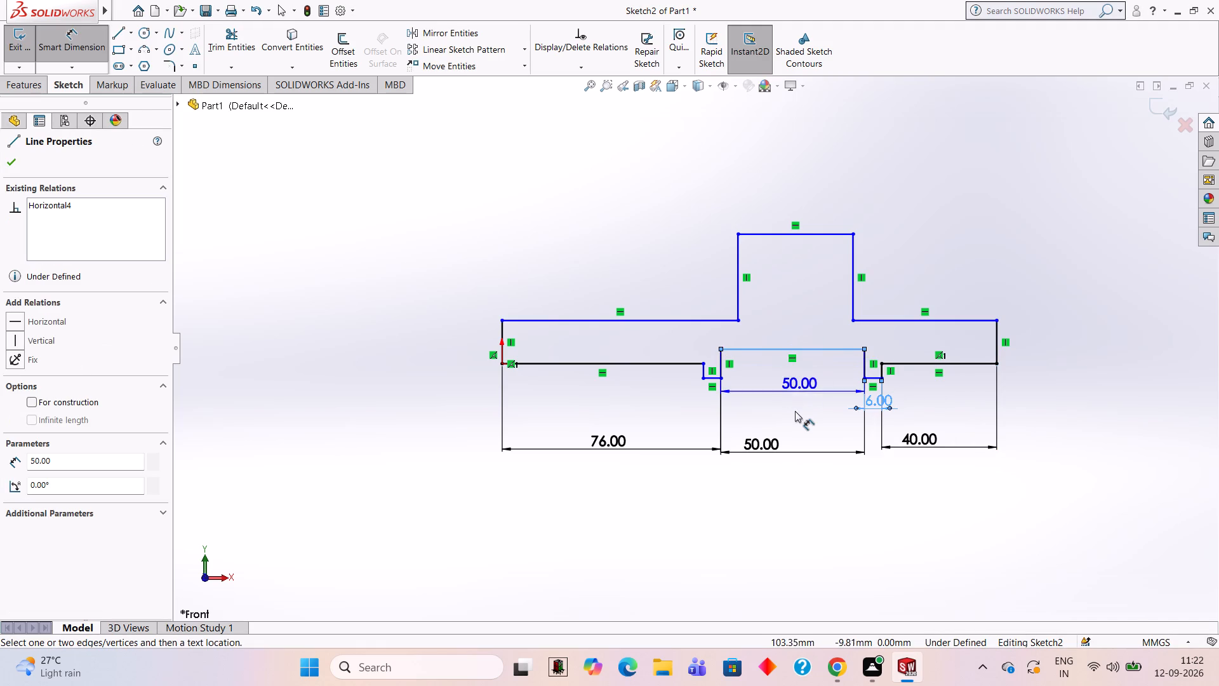
pyautogui.press('Escape')
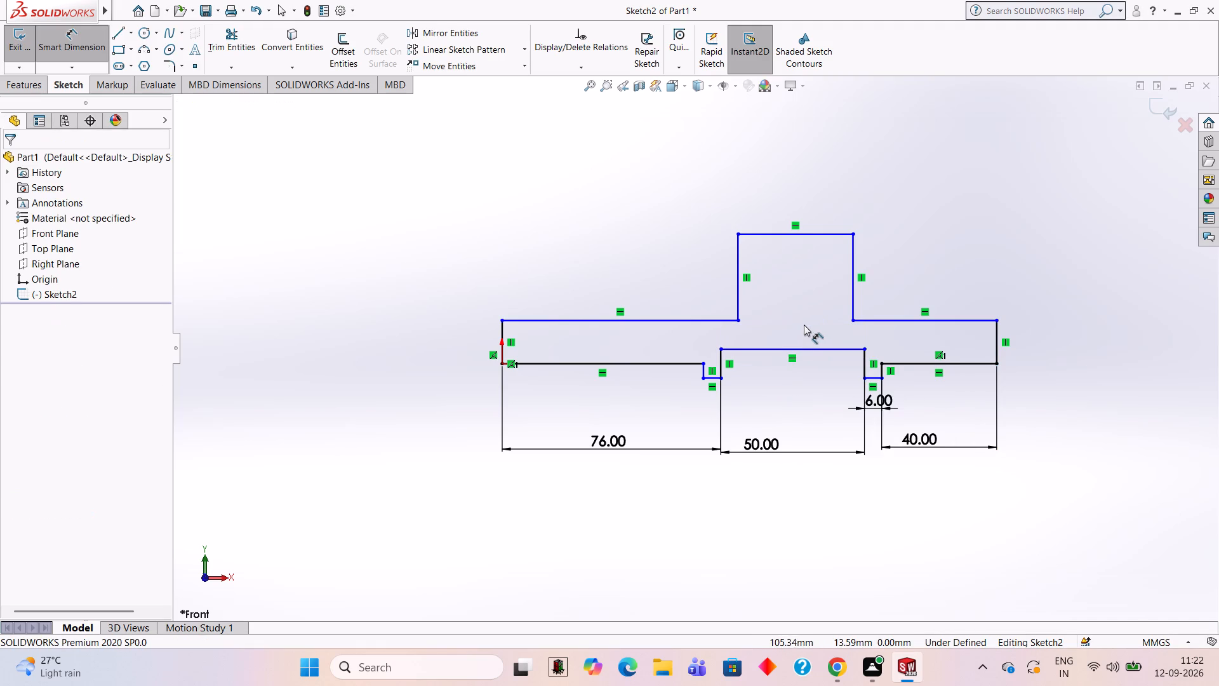
# Dimension the vertical distance between the first notch's upper corner and the second notch's bottom corner, both nearer the origin, keeping its drawn value.
pyautogui.click(702, 360)
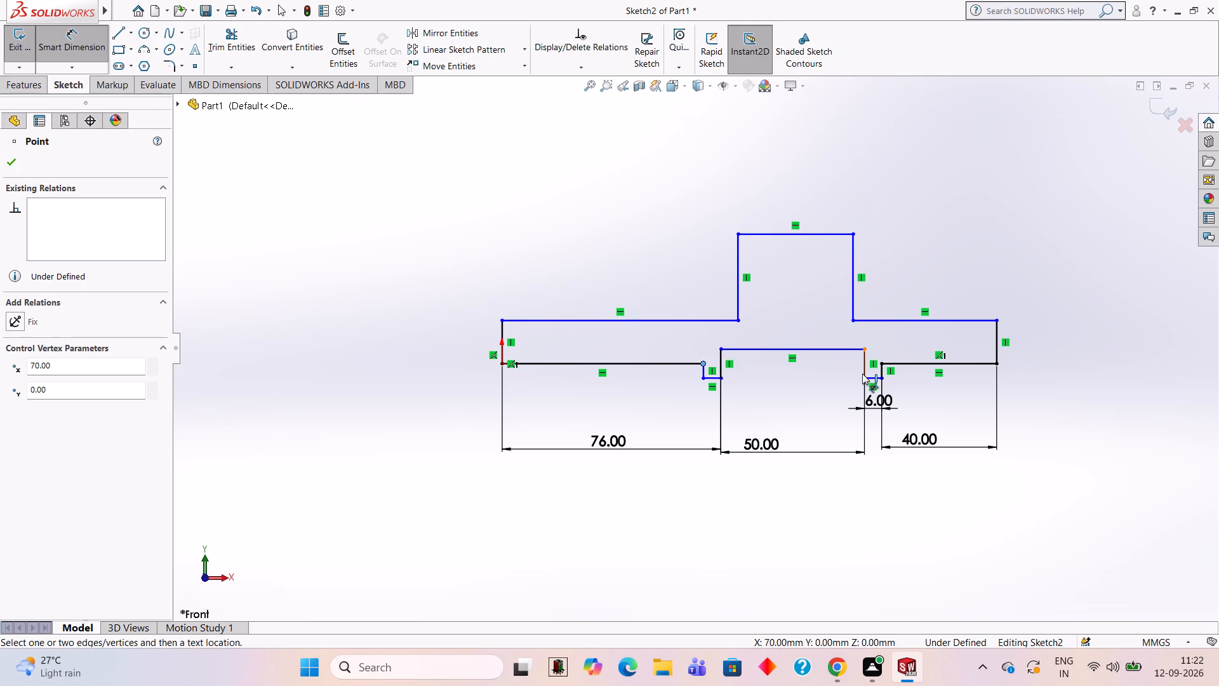
pyautogui.click(865, 377)
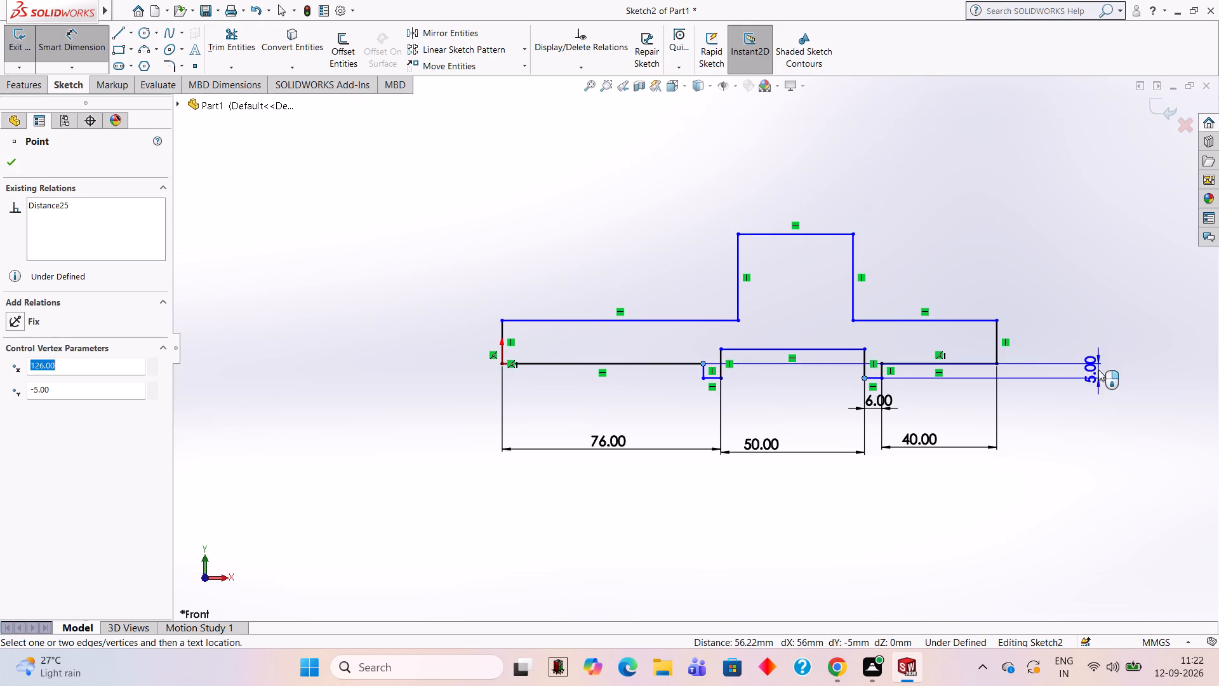
pyautogui.click(1064, 366)
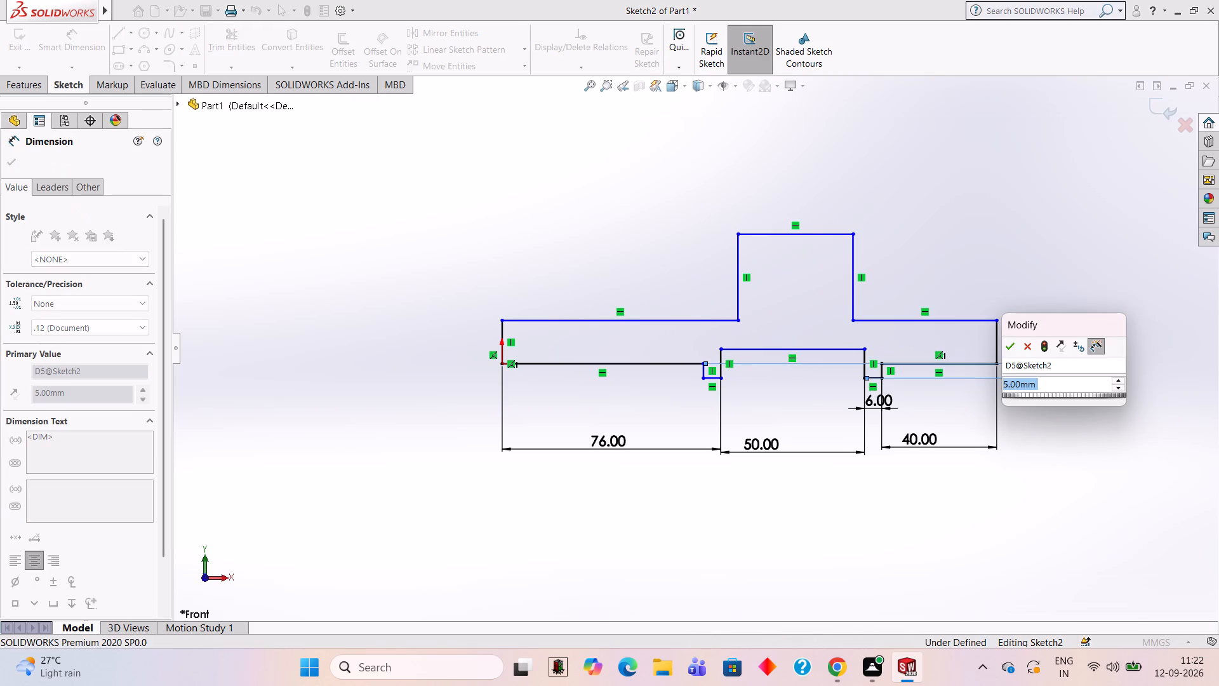
pyautogui.click(1009, 352)
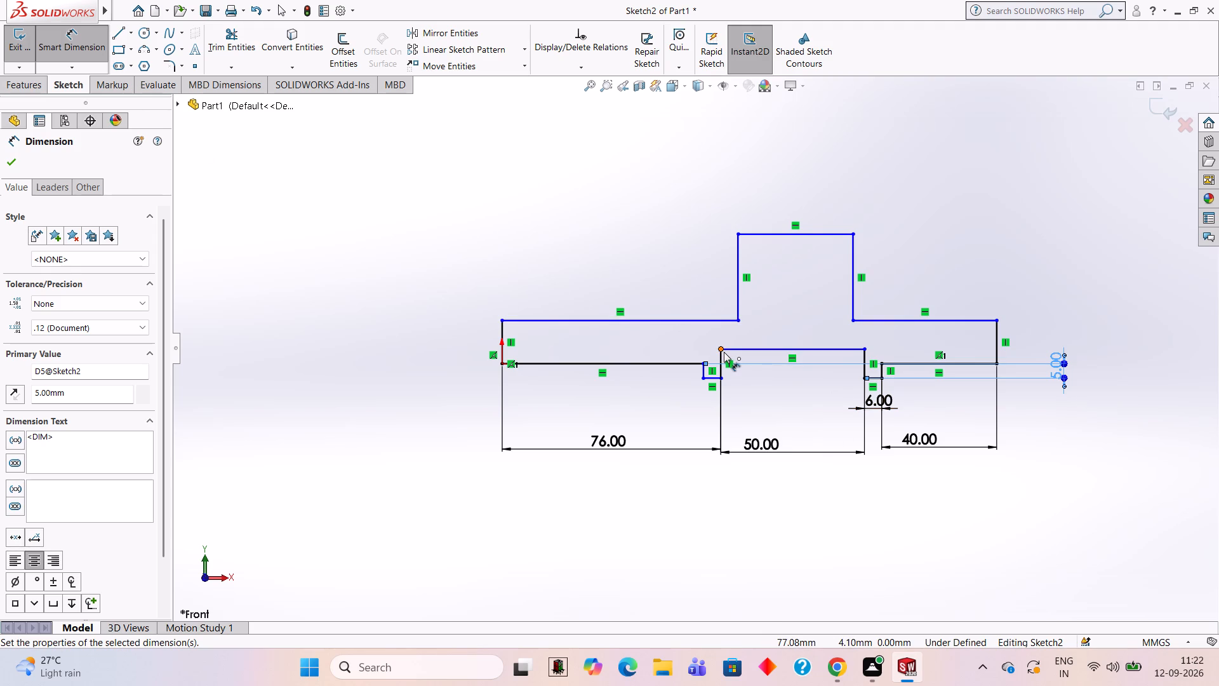
# Dimension the vertical distance between the central recess's upper corner and the first notch's bottom corner, both nearer the origin, keeping its drawn value.
pyautogui.click(720, 349)
pyautogui.click(706, 380)
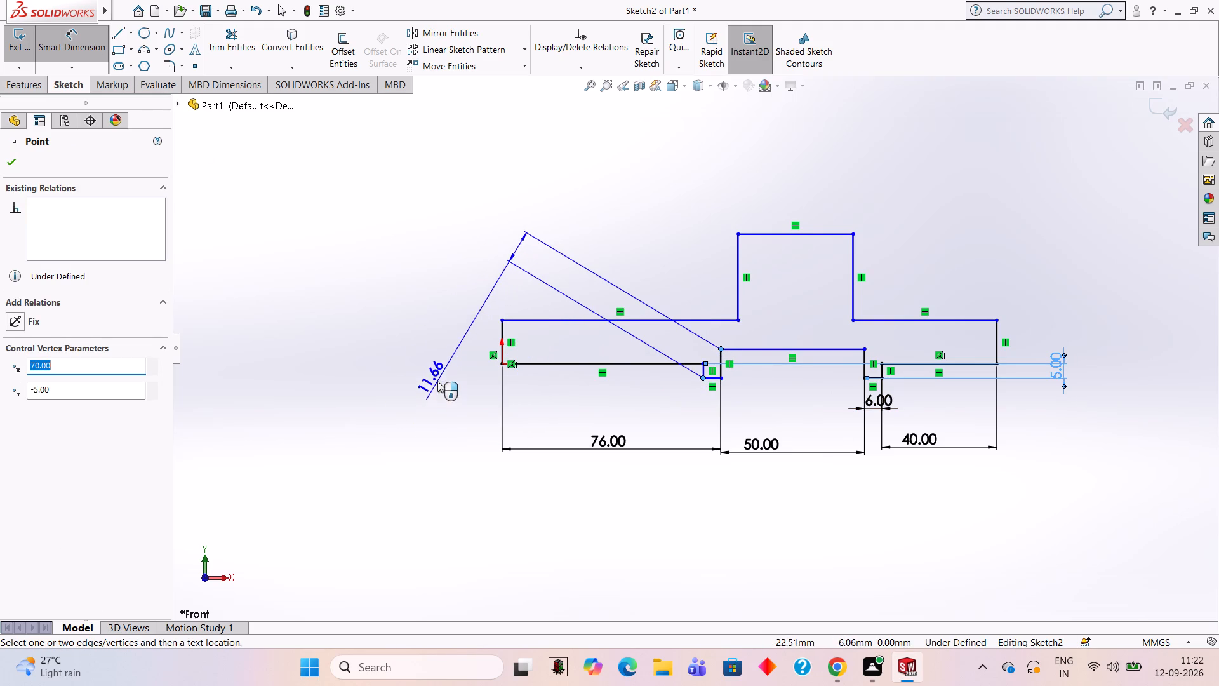
pyautogui.click(437, 367)
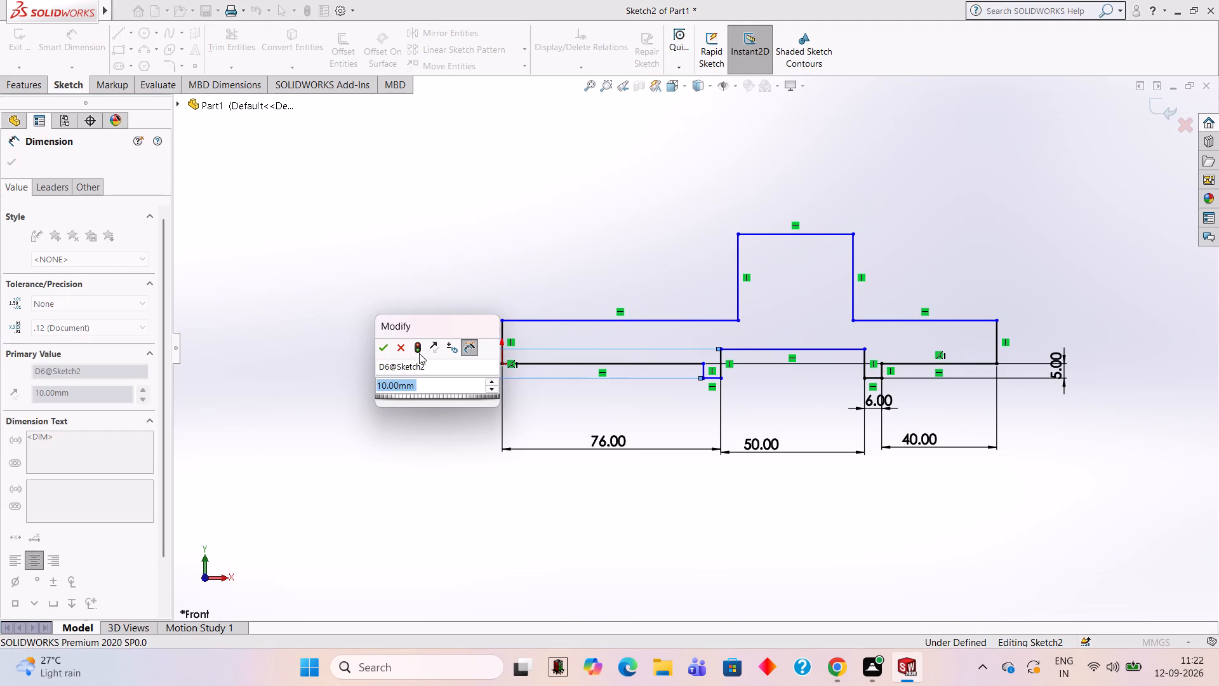
pyautogui.click(386, 347)
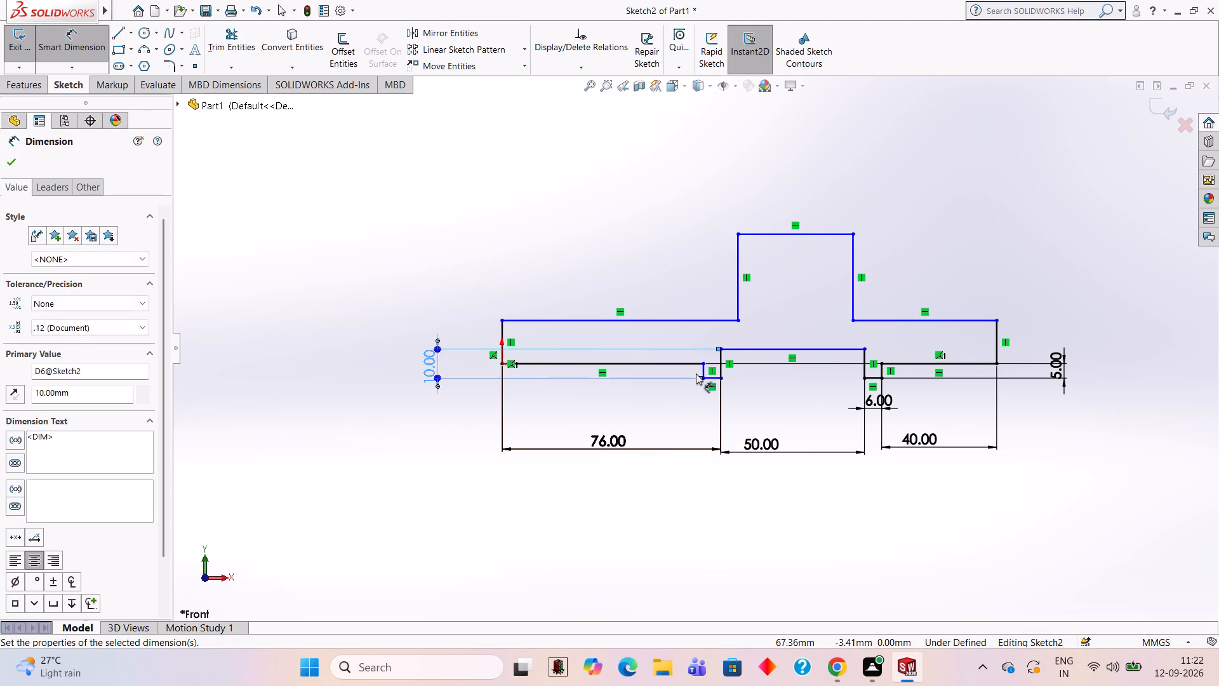
# Dimension the horizontal distance between the first notch's upper corner and its opposite bottom corner, keeping its drawn value.
pyautogui.click(704, 365)
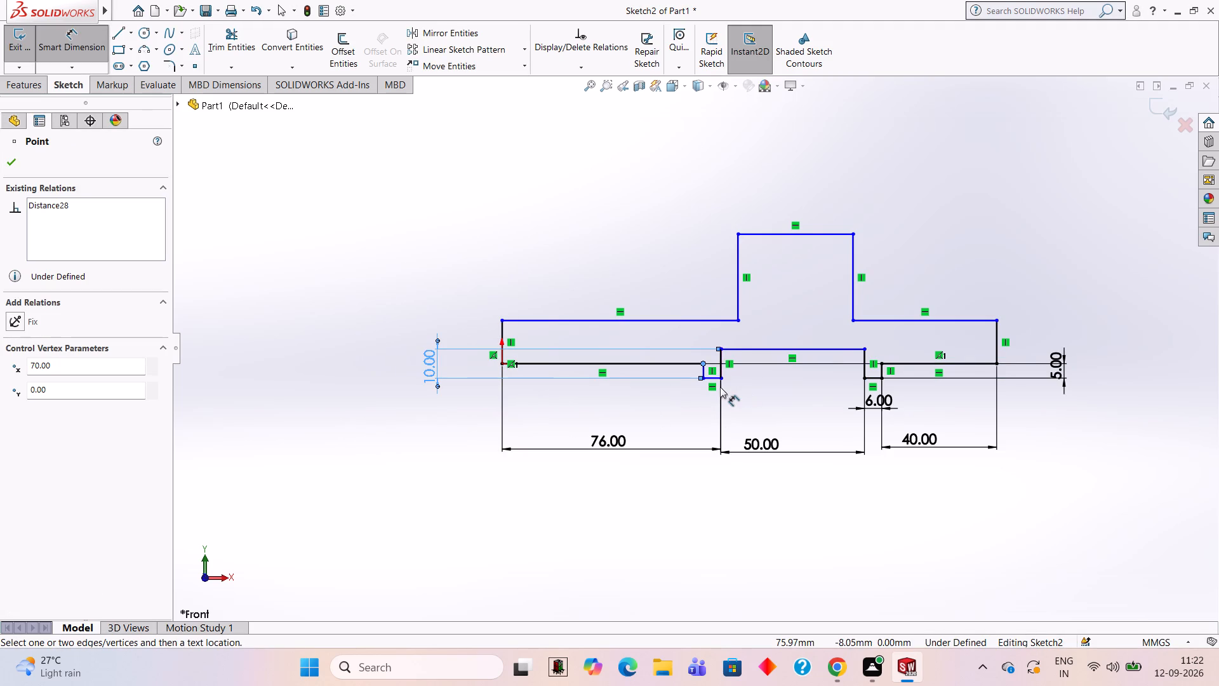
pyautogui.click(720, 379)
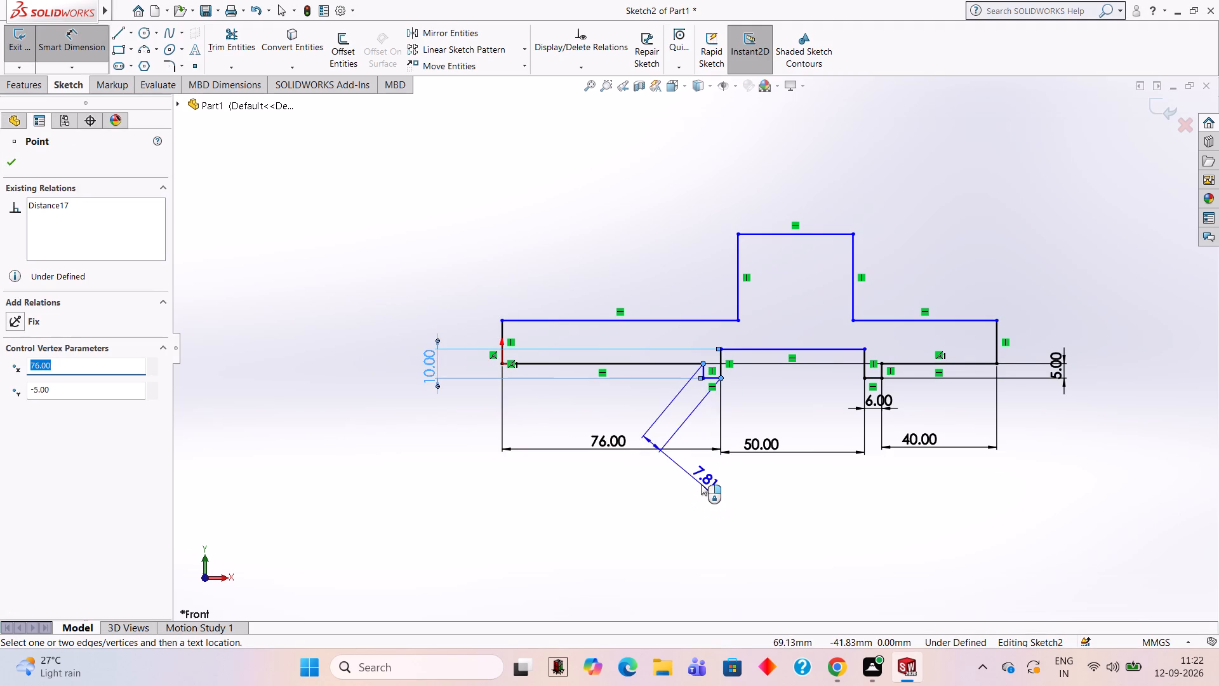
pyautogui.click(719, 486)
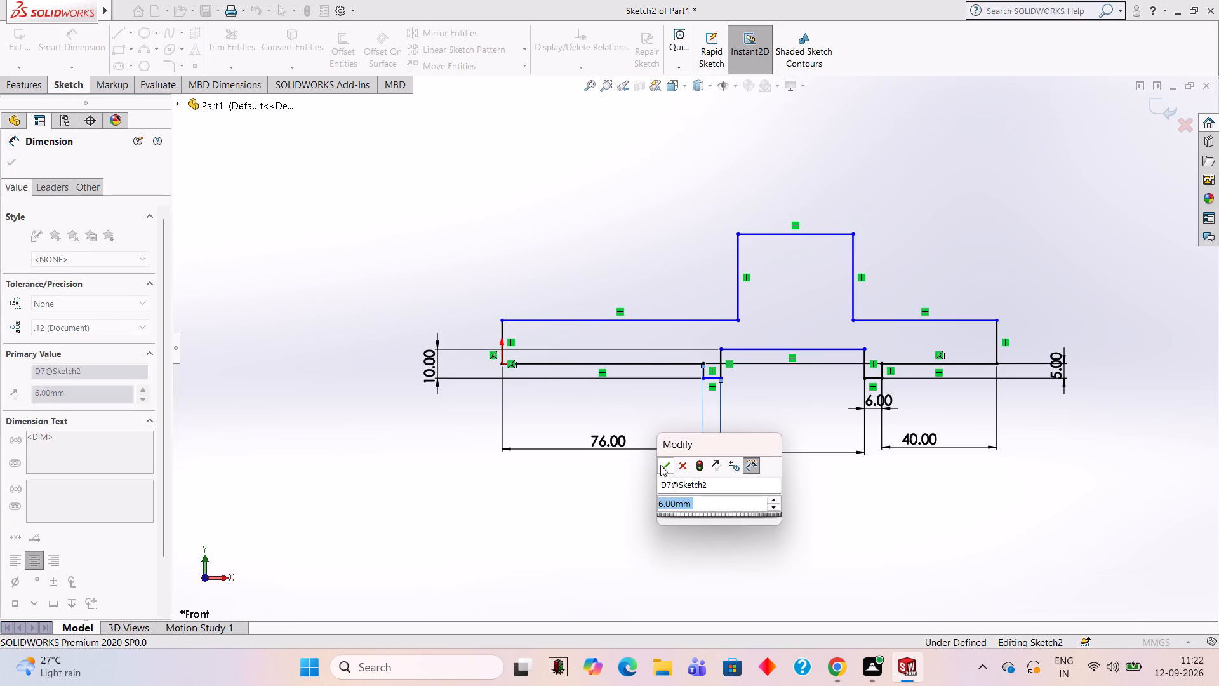
pyautogui.click(660, 465)
pyautogui.click(756, 507)
pyautogui.press('Escape')
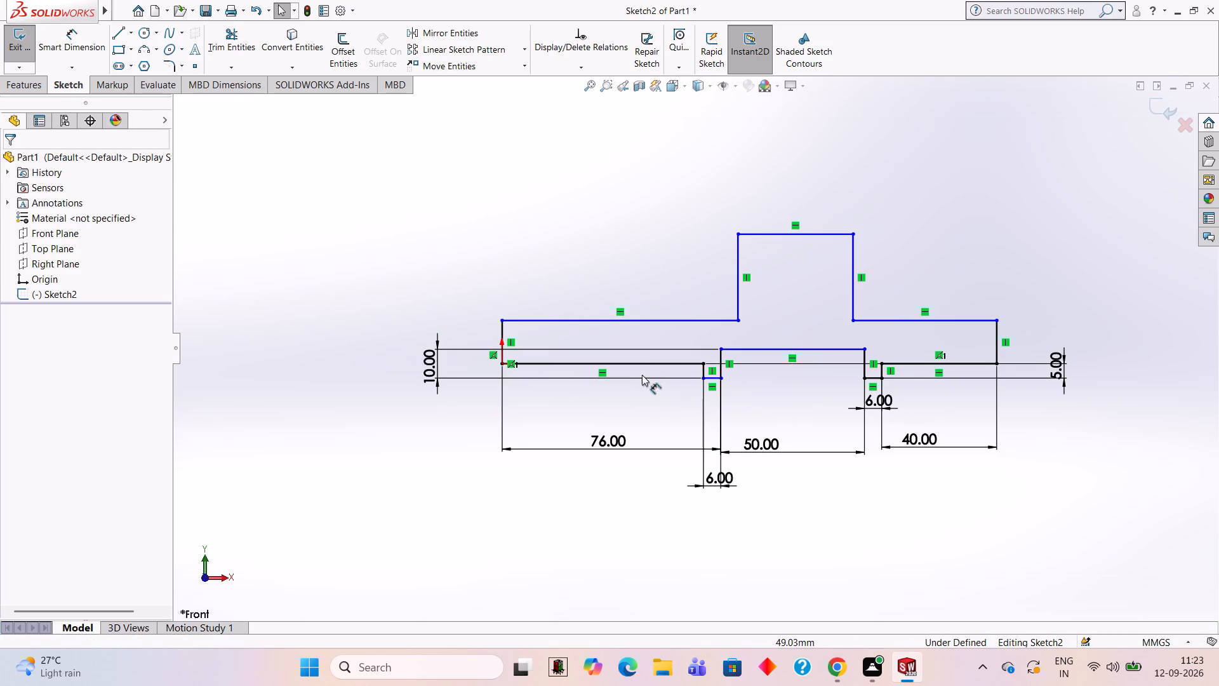
# Dimension the height of the raised block's vertical side farther from the origin, keeping its drawn value.
pyautogui.click(851, 278)
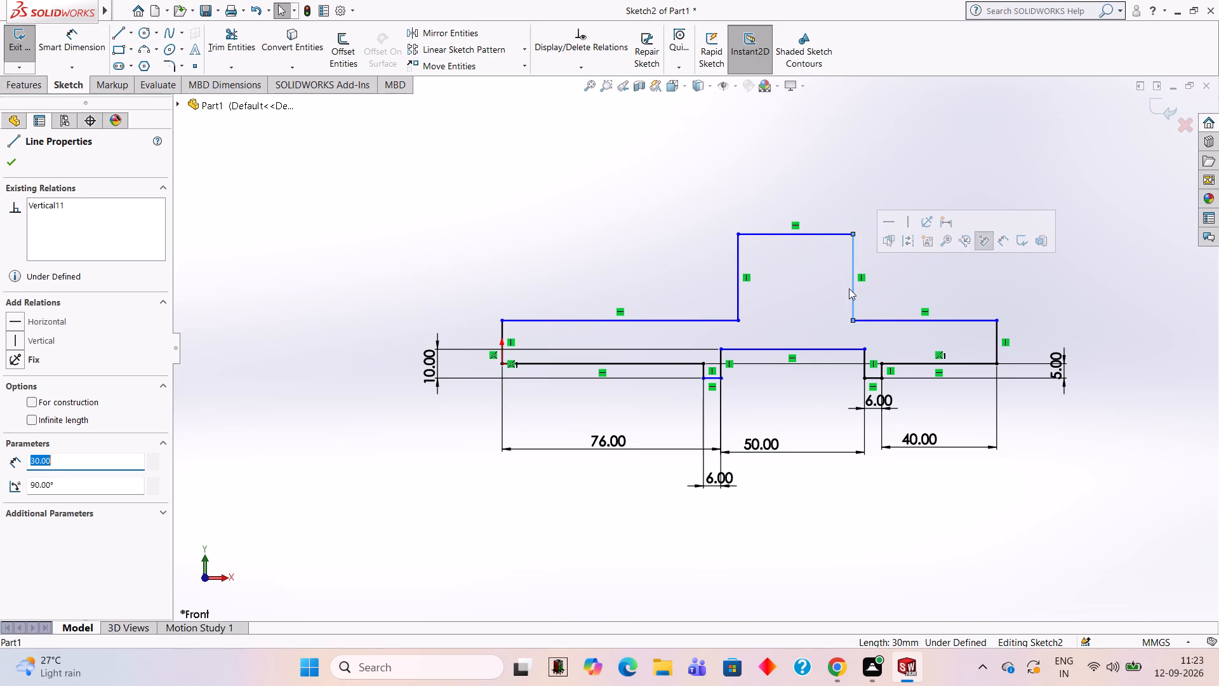
pyautogui.click(90, 44)
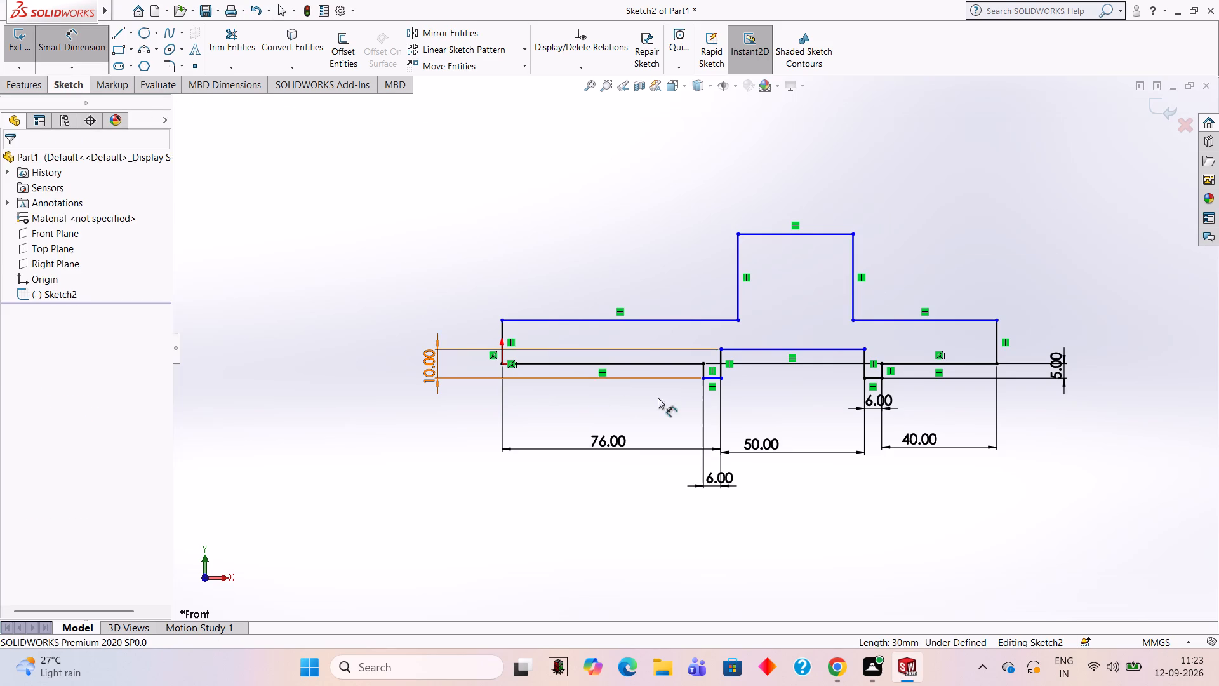
pyautogui.click(851, 284)
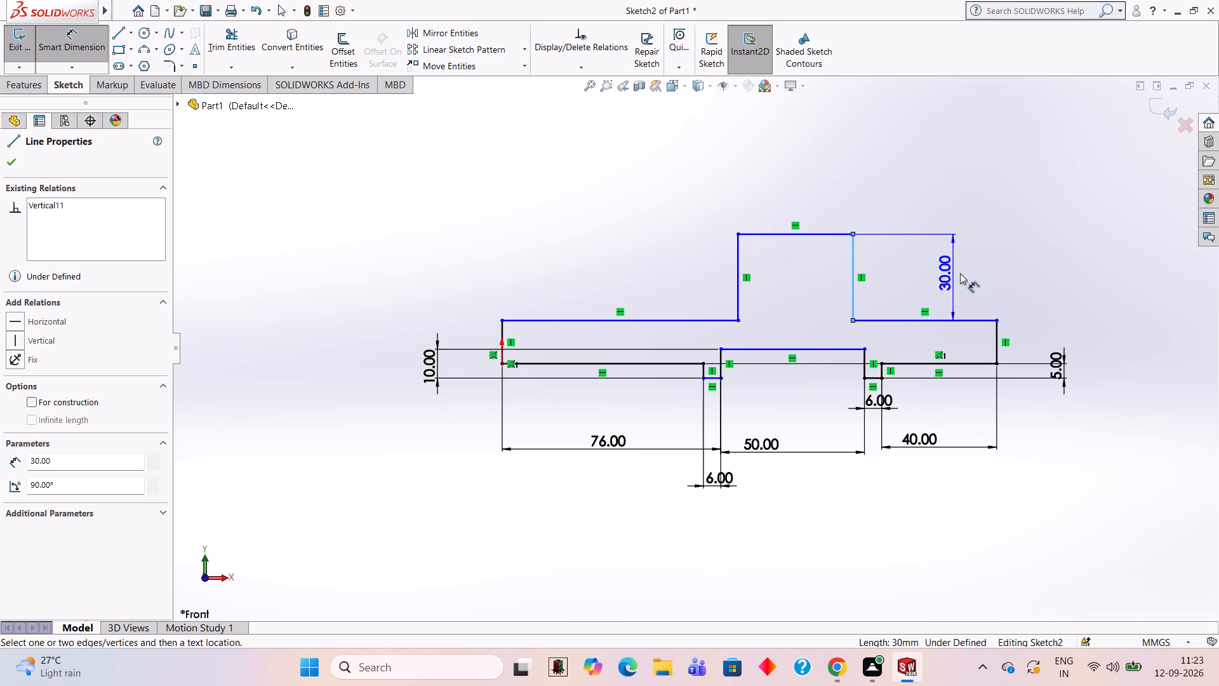
pyautogui.click(1018, 271)
pyautogui.click(970, 256)
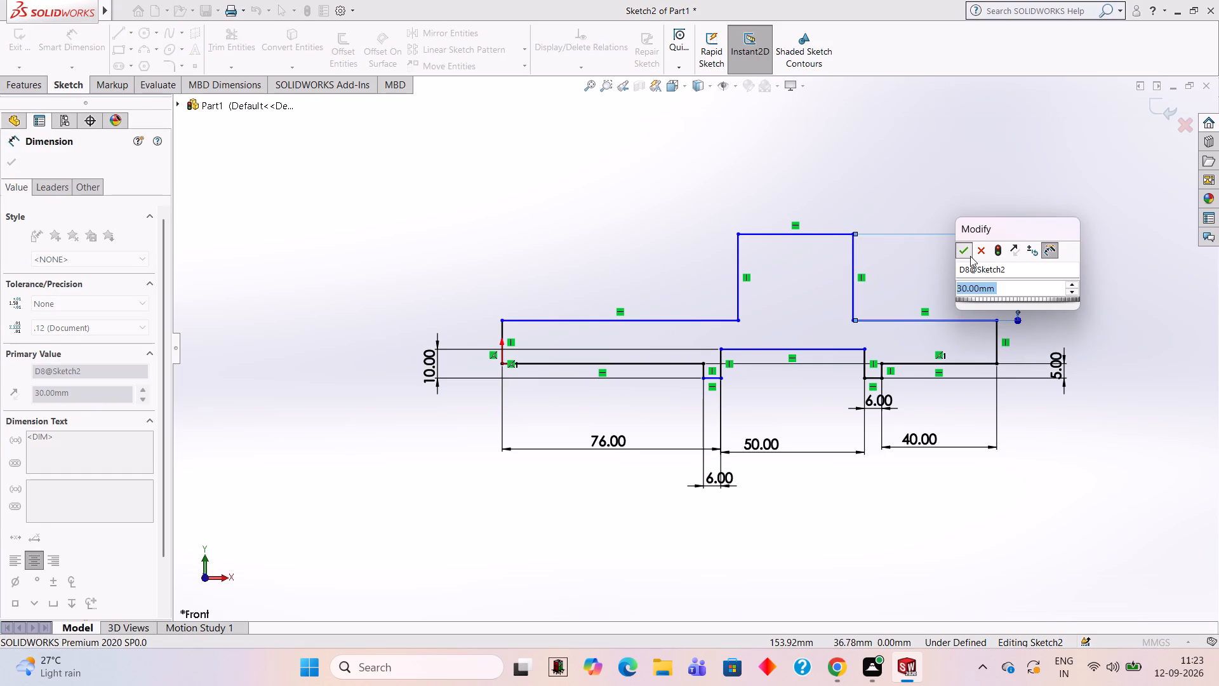
# Dimension the length of the upper ledge between the raised block and the profile's far end, keeping its drawn value.
pyautogui.click(897, 323)
pyautogui.click(930, 506)
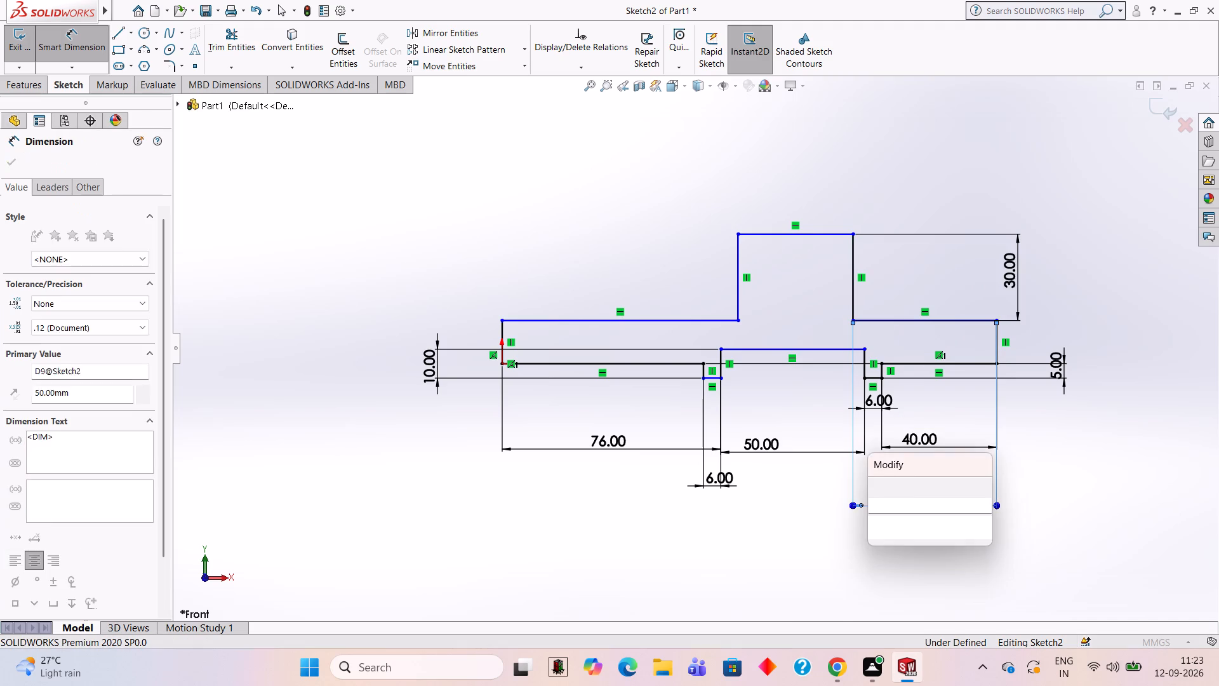
pyautogui.click(882, 485)
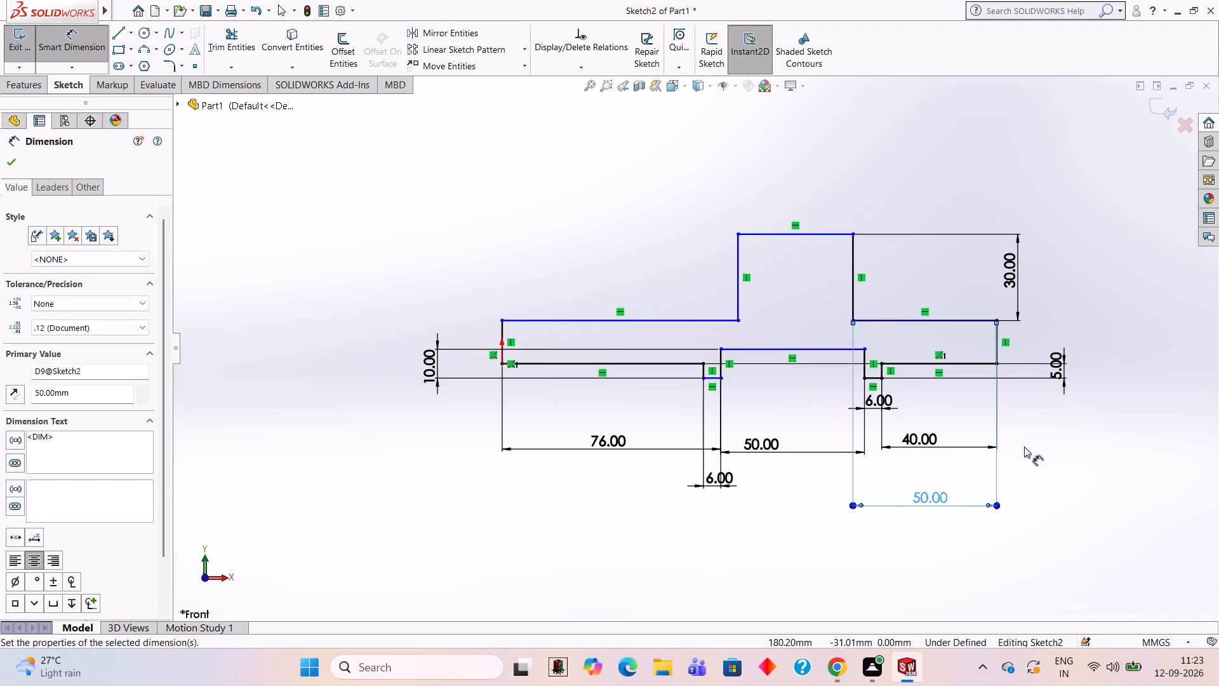
pyautogui.click(1024, 447)
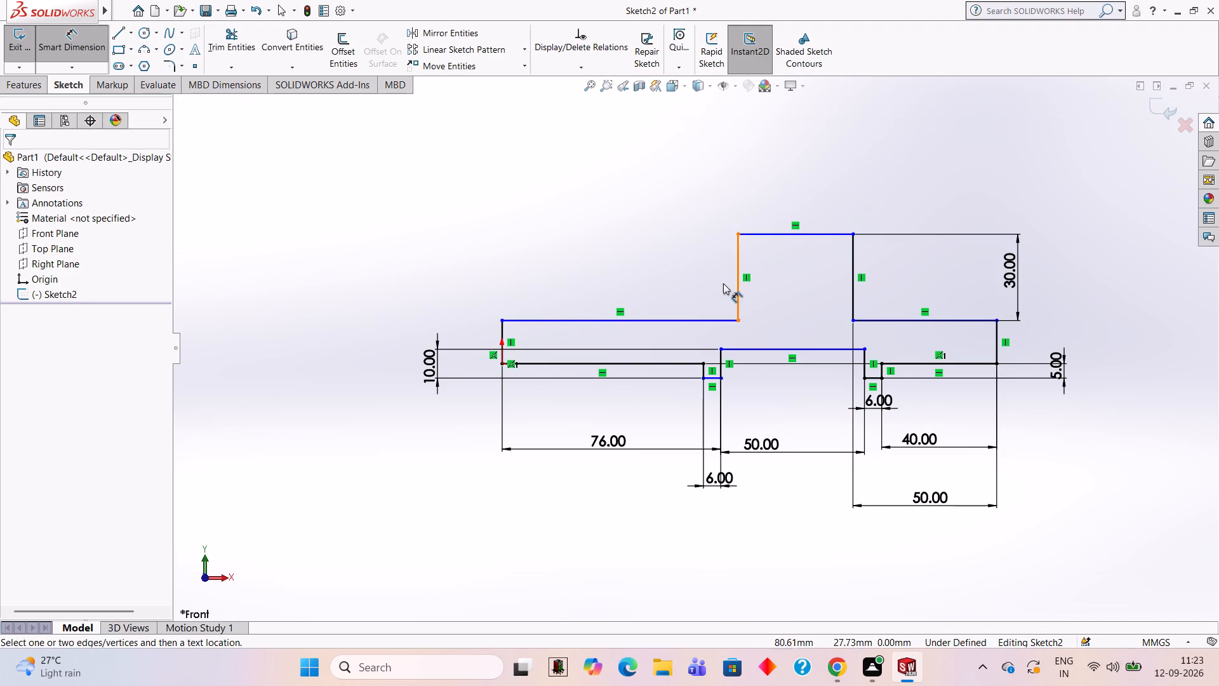
# Dimension the length of the upper ledge on the origin side of the raised block, keeping its drawn value.
pyautogui.click(694, 323)
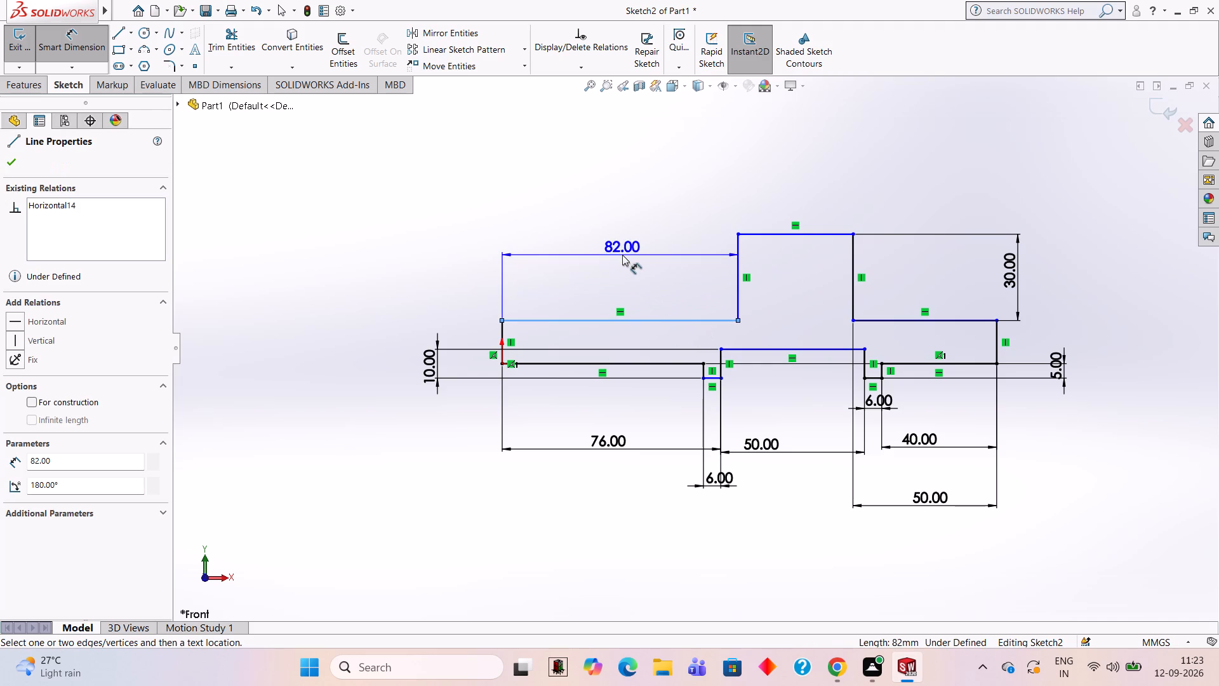
pyautogui.click(620, 243)
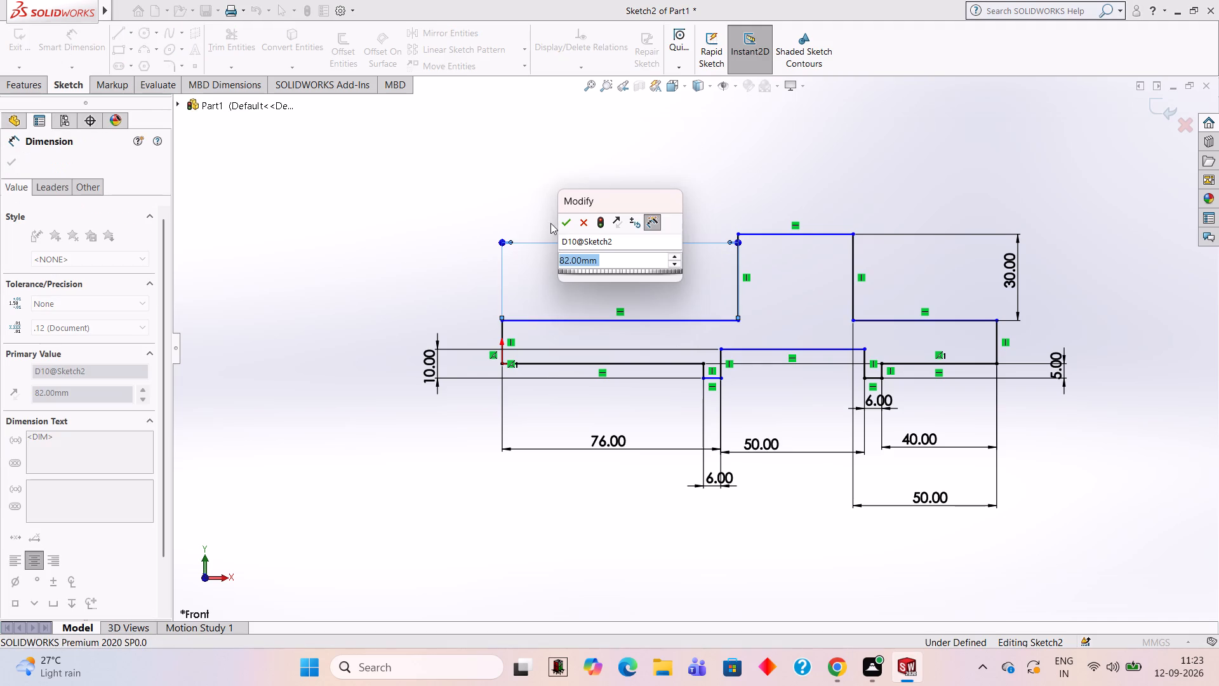
pyautogui.click(564, 221)
pyautogui.press('Escape')
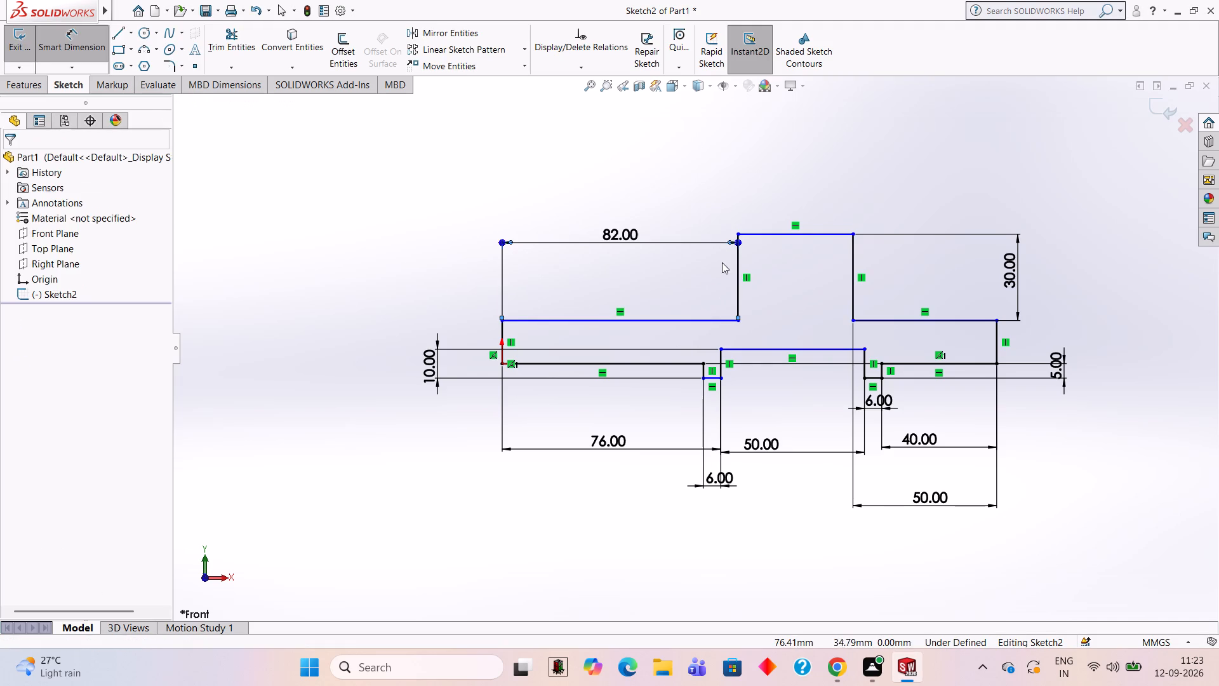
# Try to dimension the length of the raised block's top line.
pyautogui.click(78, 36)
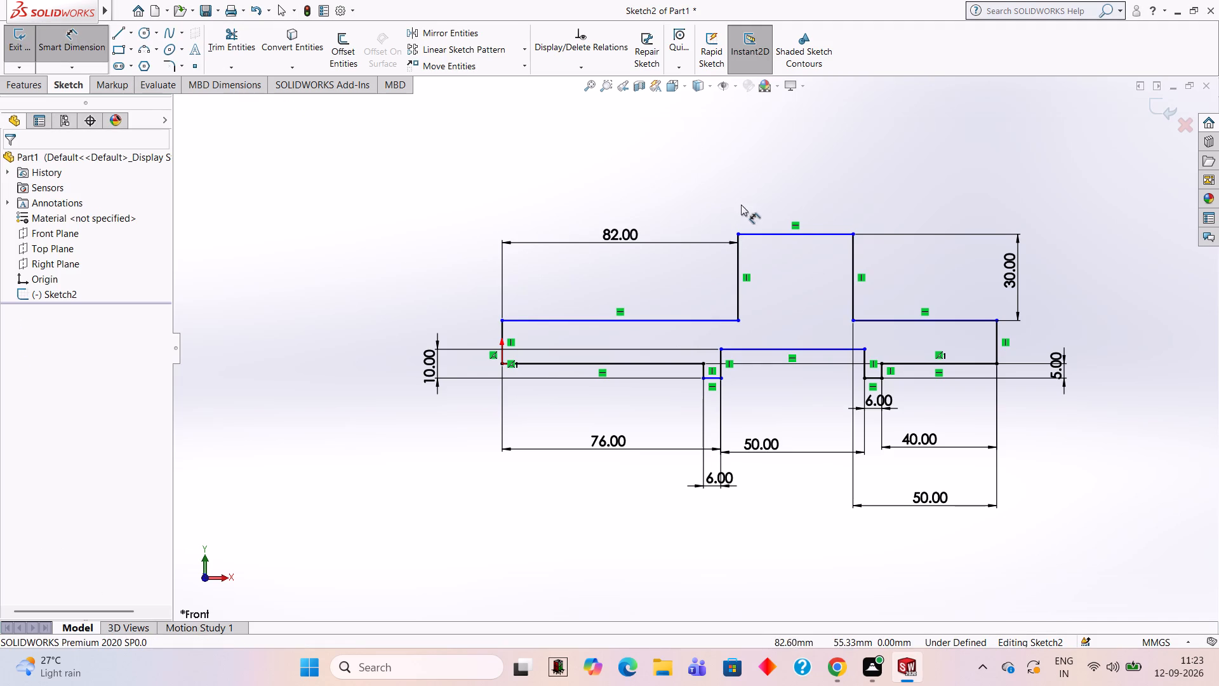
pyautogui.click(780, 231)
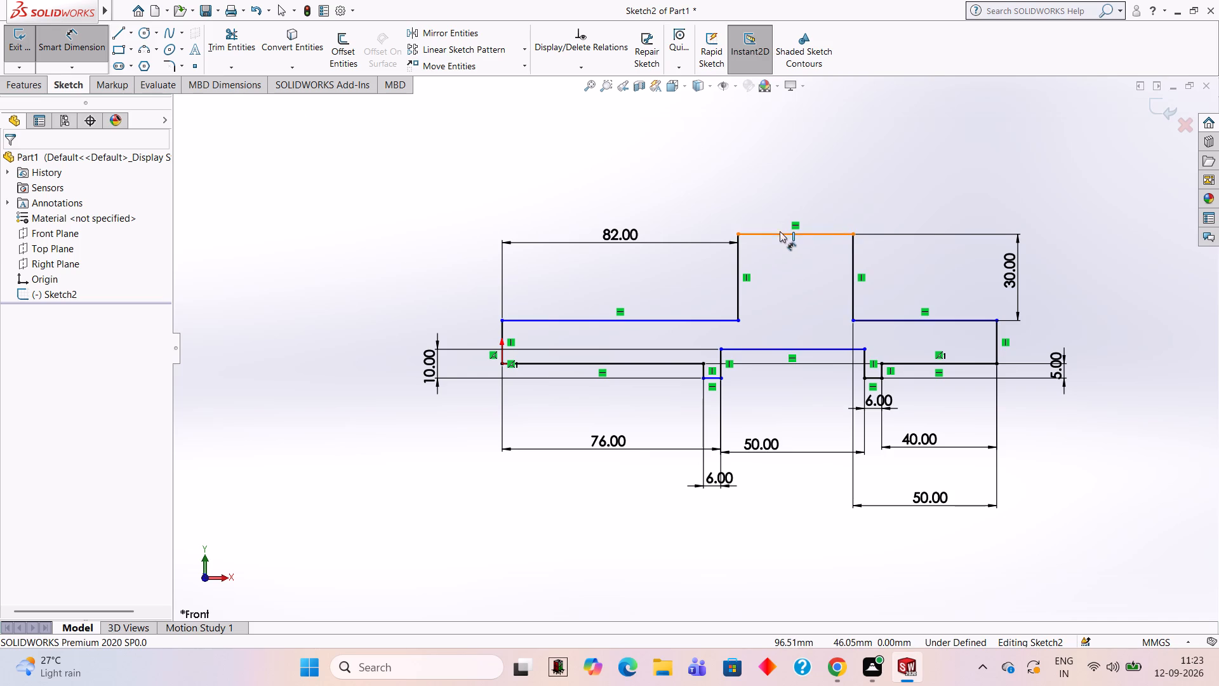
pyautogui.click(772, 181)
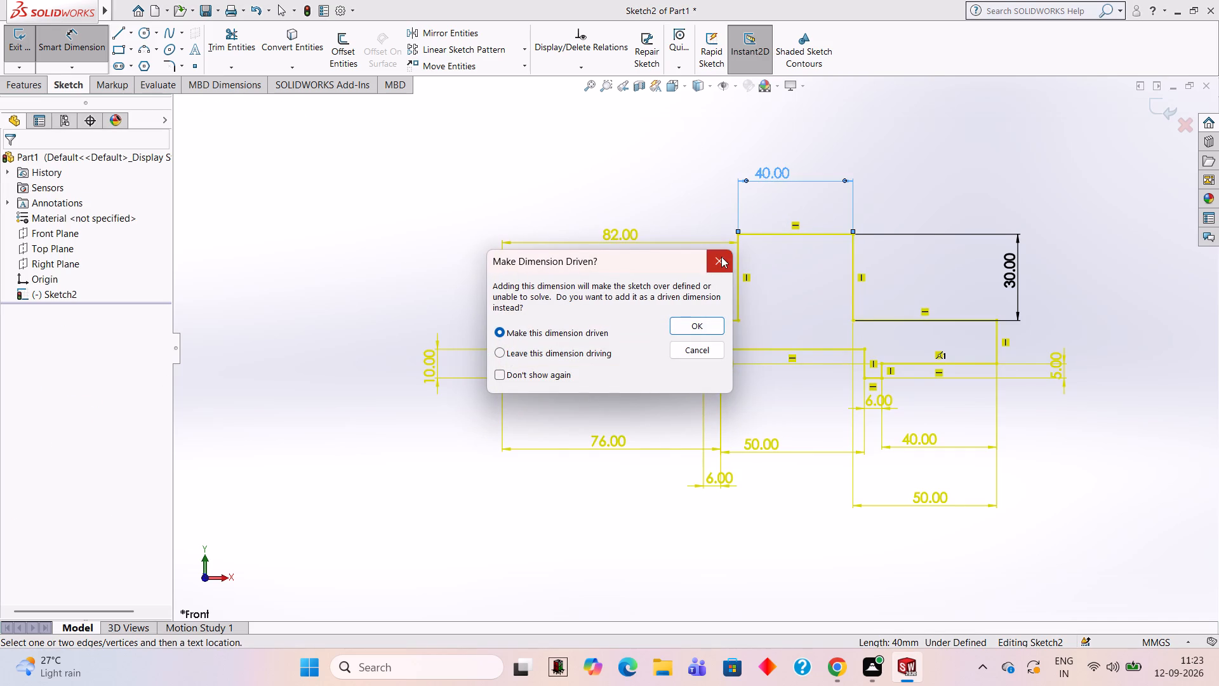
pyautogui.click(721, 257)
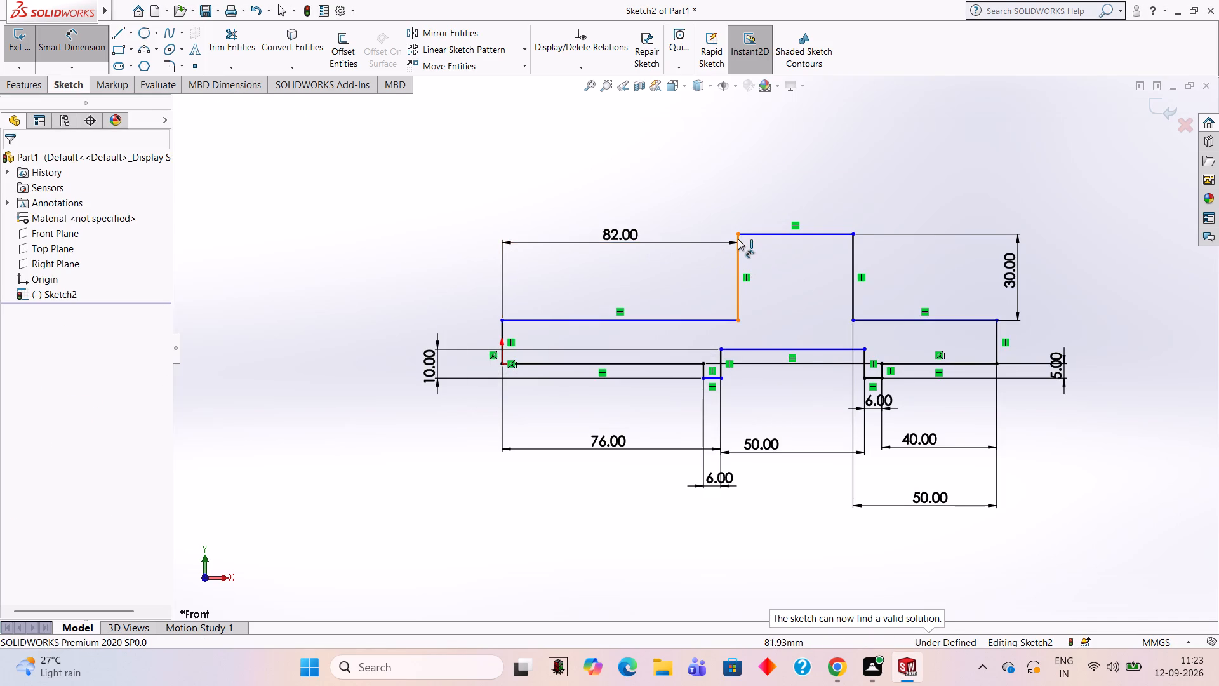
# Dimension the vertical distance between the ends of the raised block's side nearer the origin, keeping its drawn value.
pyautogui.click(738, 231)
pyautogui.click(736, 321)
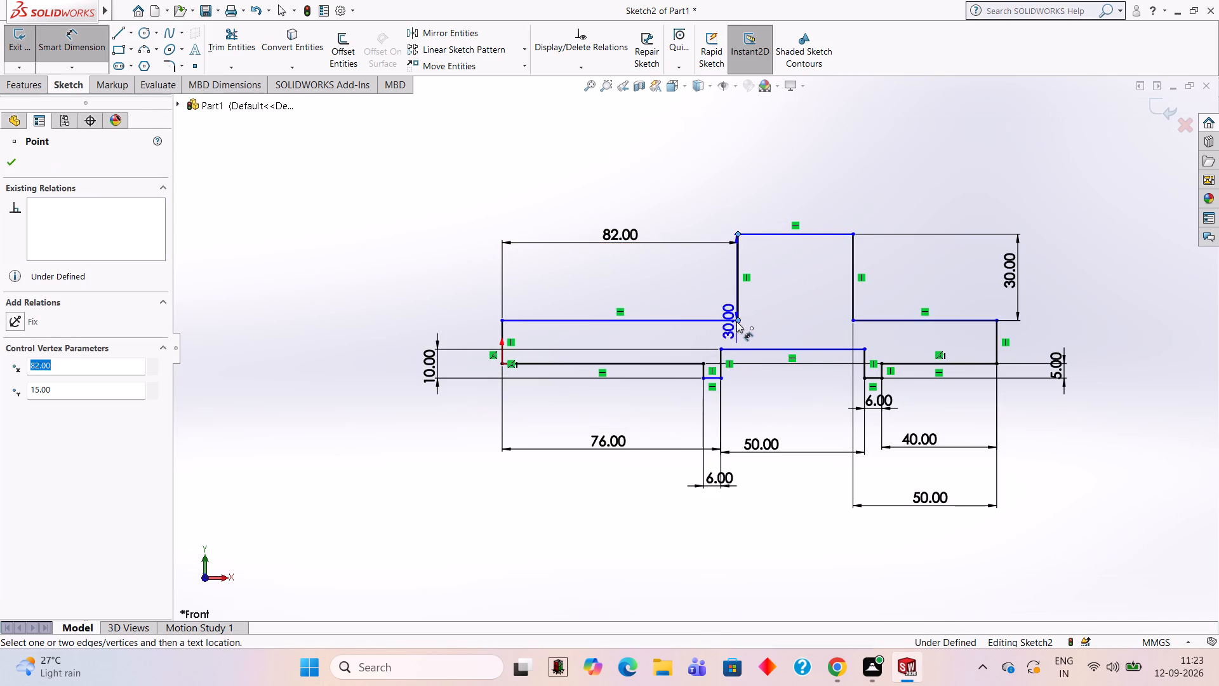
pyautogui.click(453, 300)
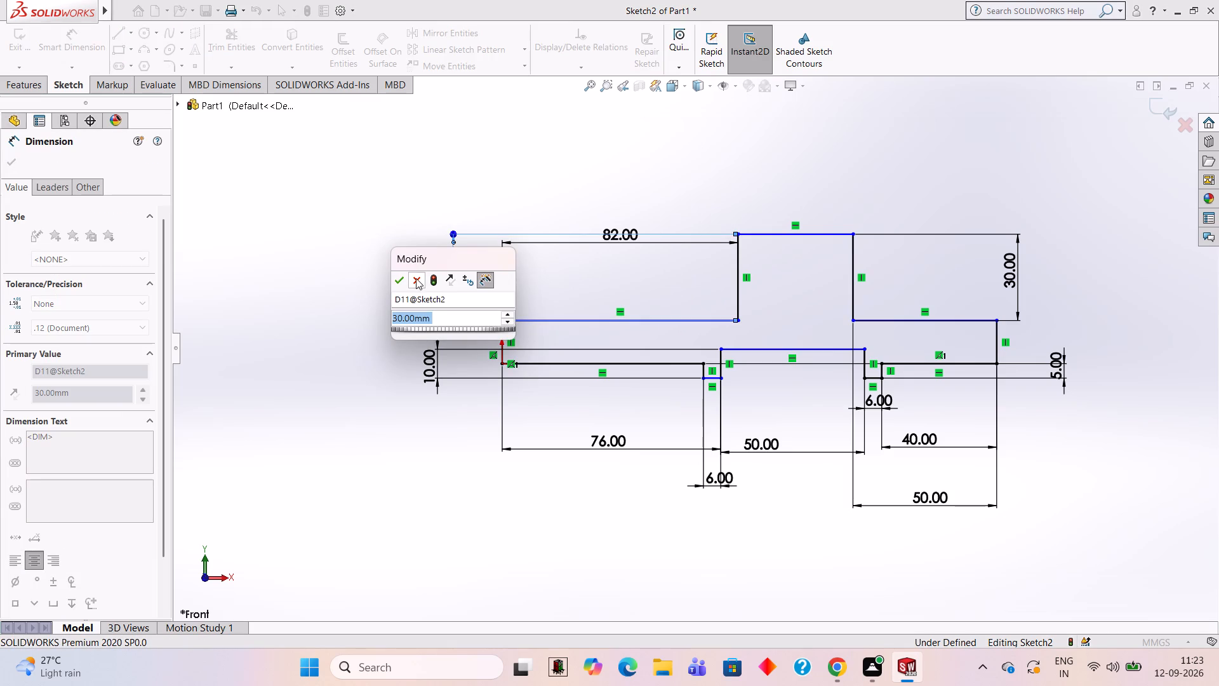
pyautogui.moveTo(396, 278); pyautogui.dragTo(404, 278)
# Dimension the vertical distance from the origin-side upper ledge to the first notch's bottom corner beside the recess, keeping its drawn value.
pyautogui.click(544, 320)
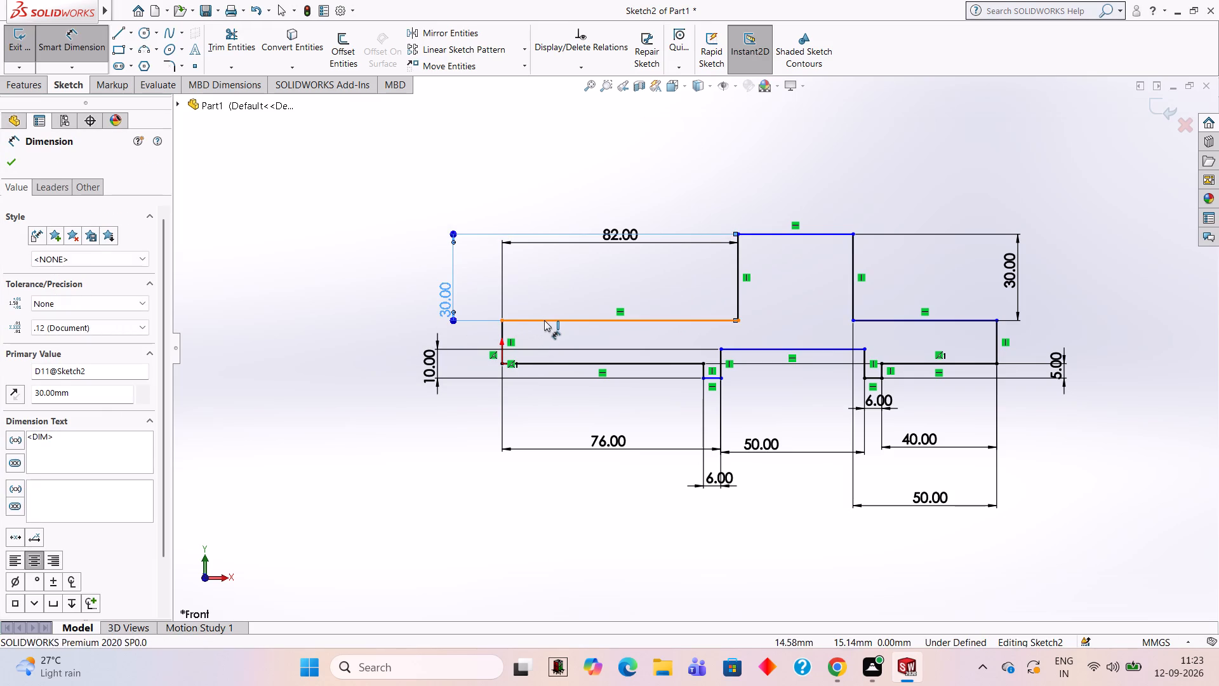
pyautogui.click(723, 380)
pyautogui.click(658, 400)
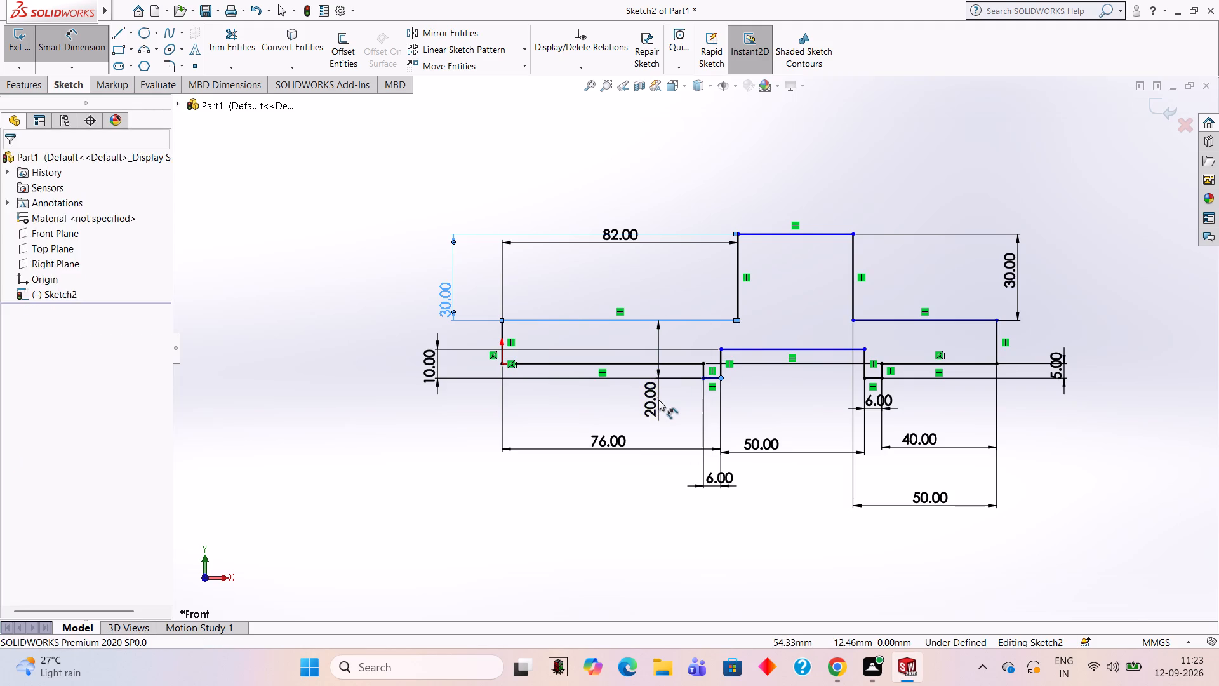
pyautogui.click(606, 382)
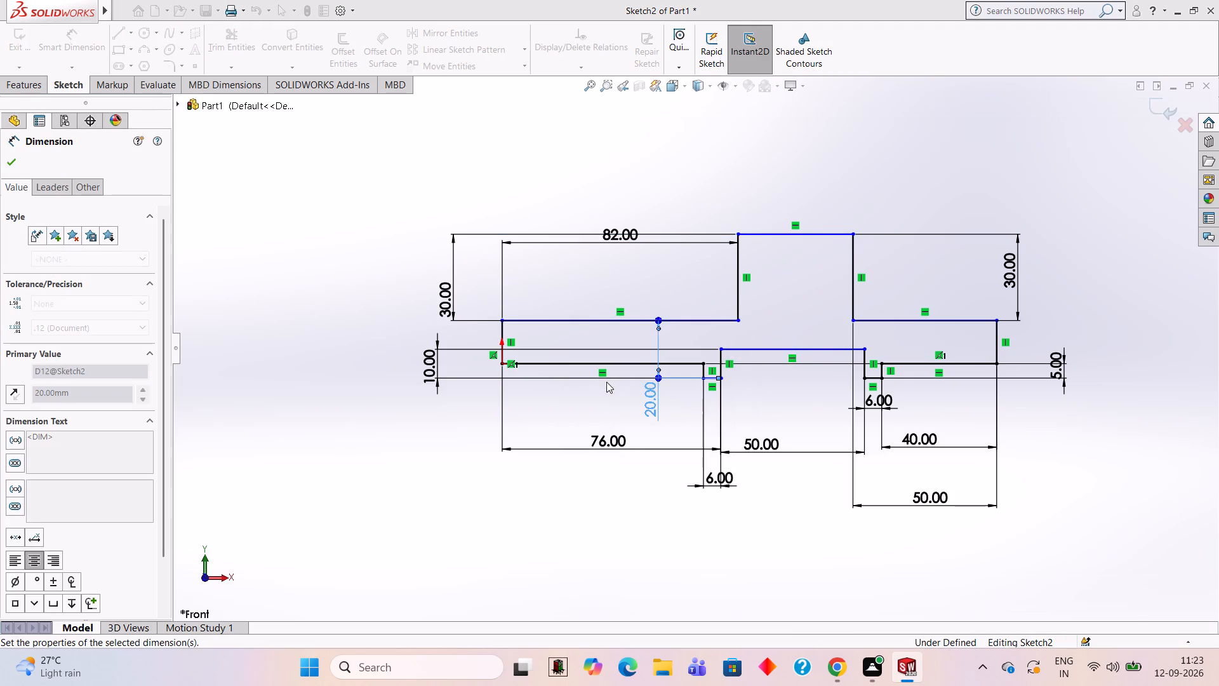
pyautogui.press('Escape')
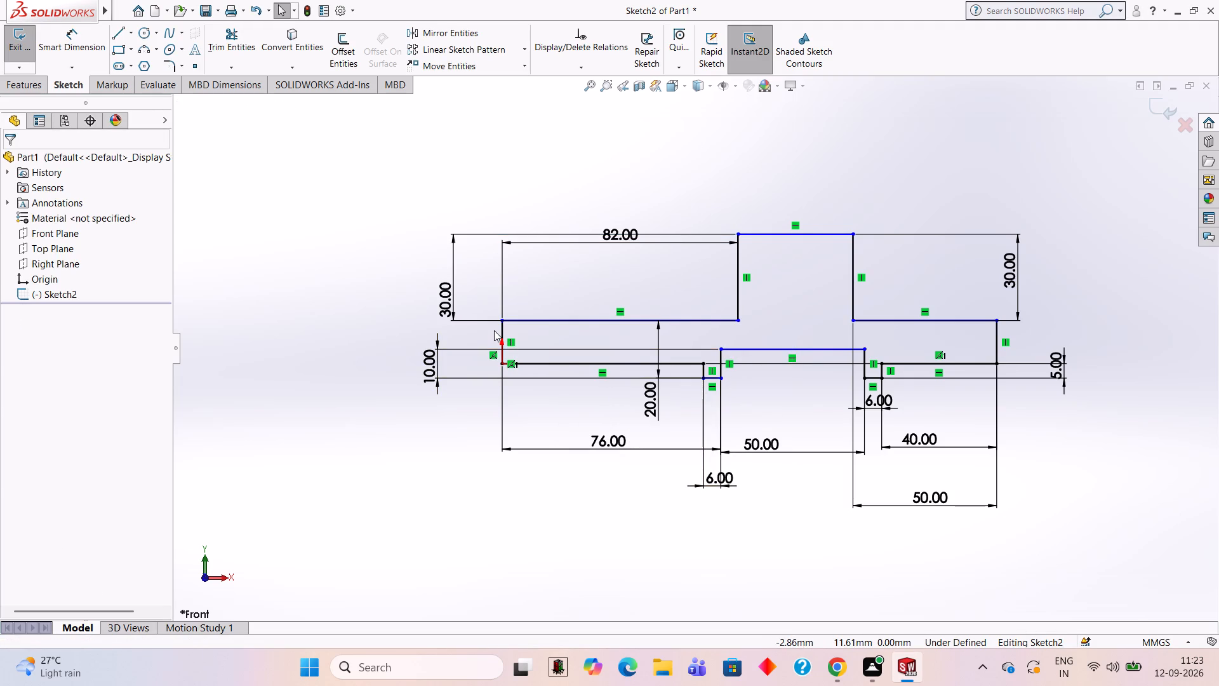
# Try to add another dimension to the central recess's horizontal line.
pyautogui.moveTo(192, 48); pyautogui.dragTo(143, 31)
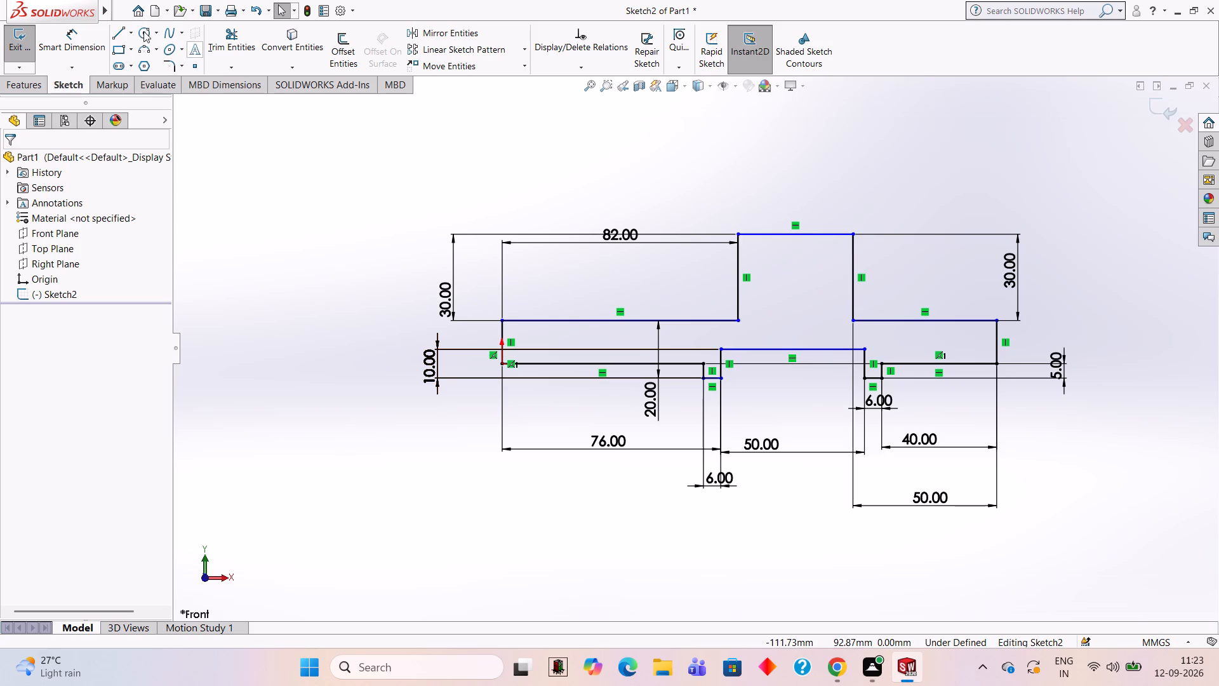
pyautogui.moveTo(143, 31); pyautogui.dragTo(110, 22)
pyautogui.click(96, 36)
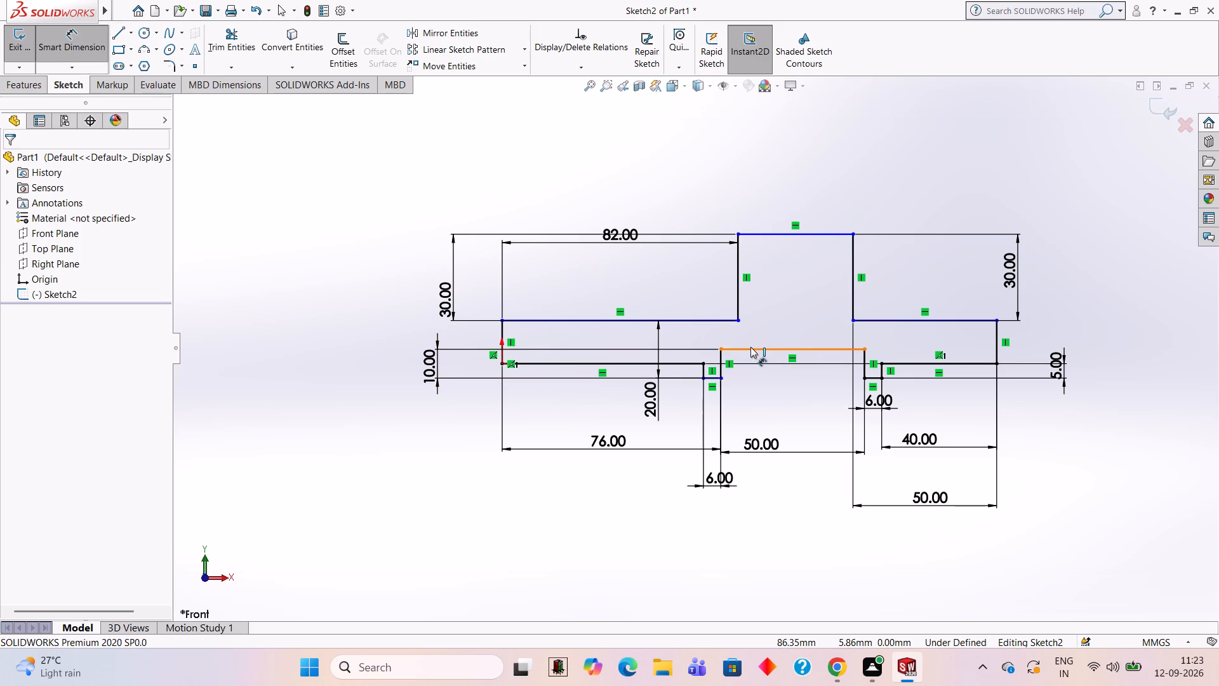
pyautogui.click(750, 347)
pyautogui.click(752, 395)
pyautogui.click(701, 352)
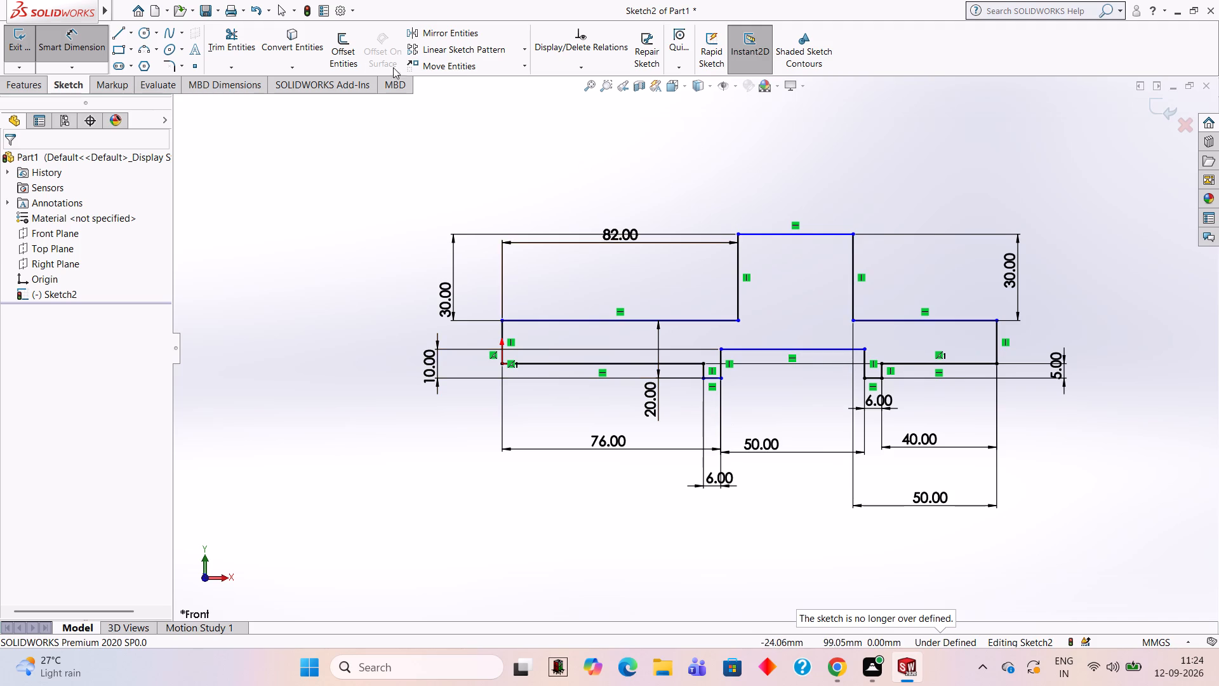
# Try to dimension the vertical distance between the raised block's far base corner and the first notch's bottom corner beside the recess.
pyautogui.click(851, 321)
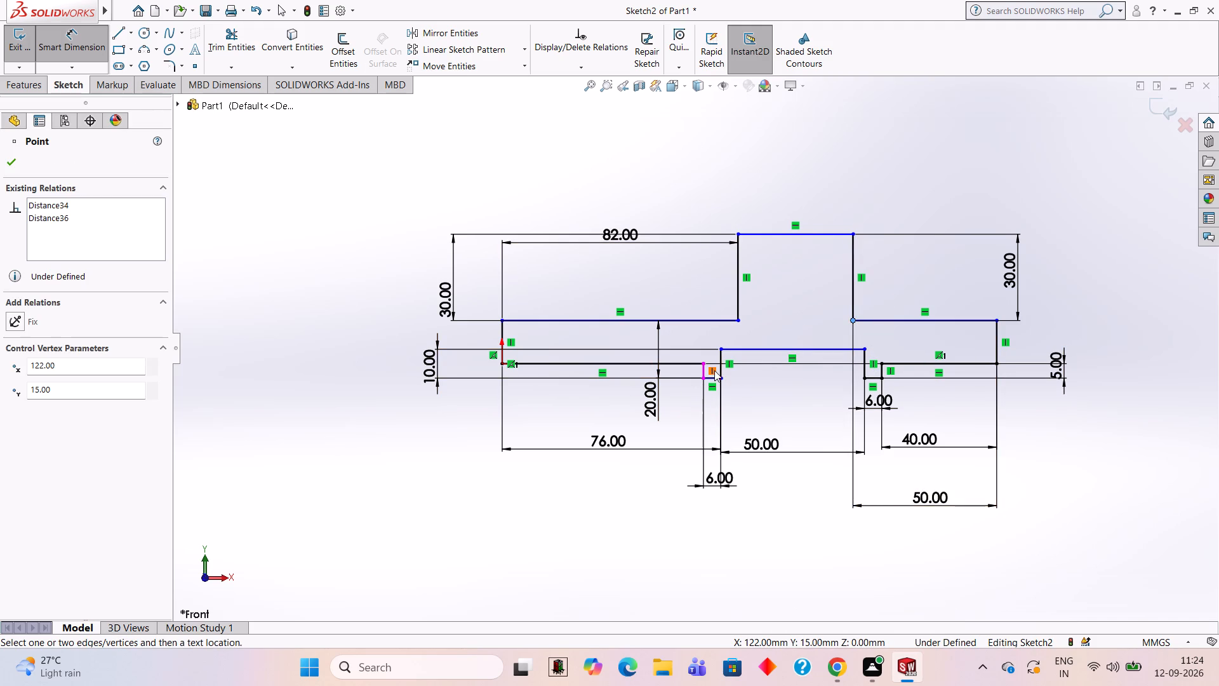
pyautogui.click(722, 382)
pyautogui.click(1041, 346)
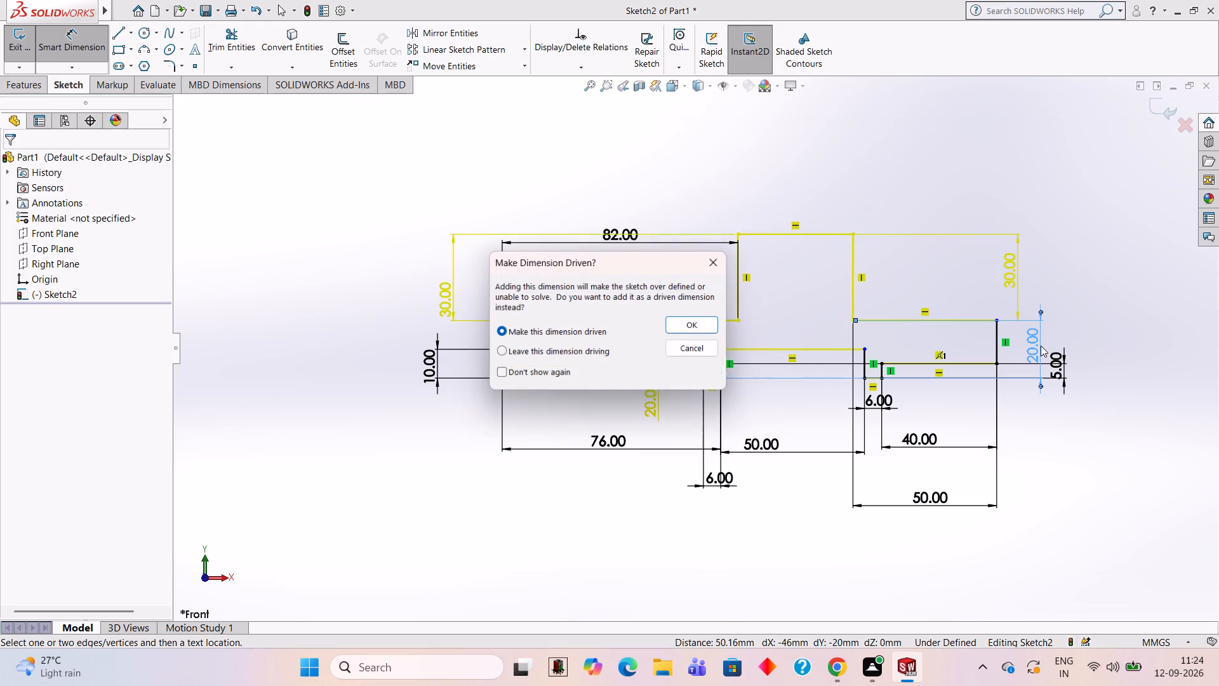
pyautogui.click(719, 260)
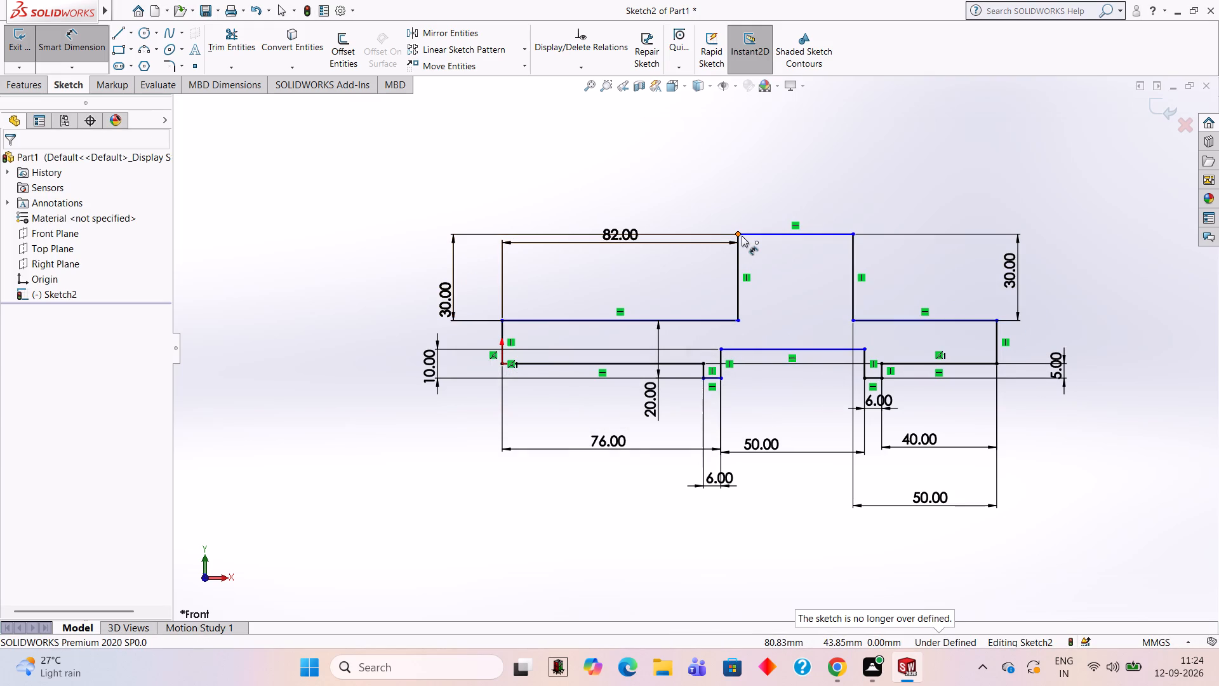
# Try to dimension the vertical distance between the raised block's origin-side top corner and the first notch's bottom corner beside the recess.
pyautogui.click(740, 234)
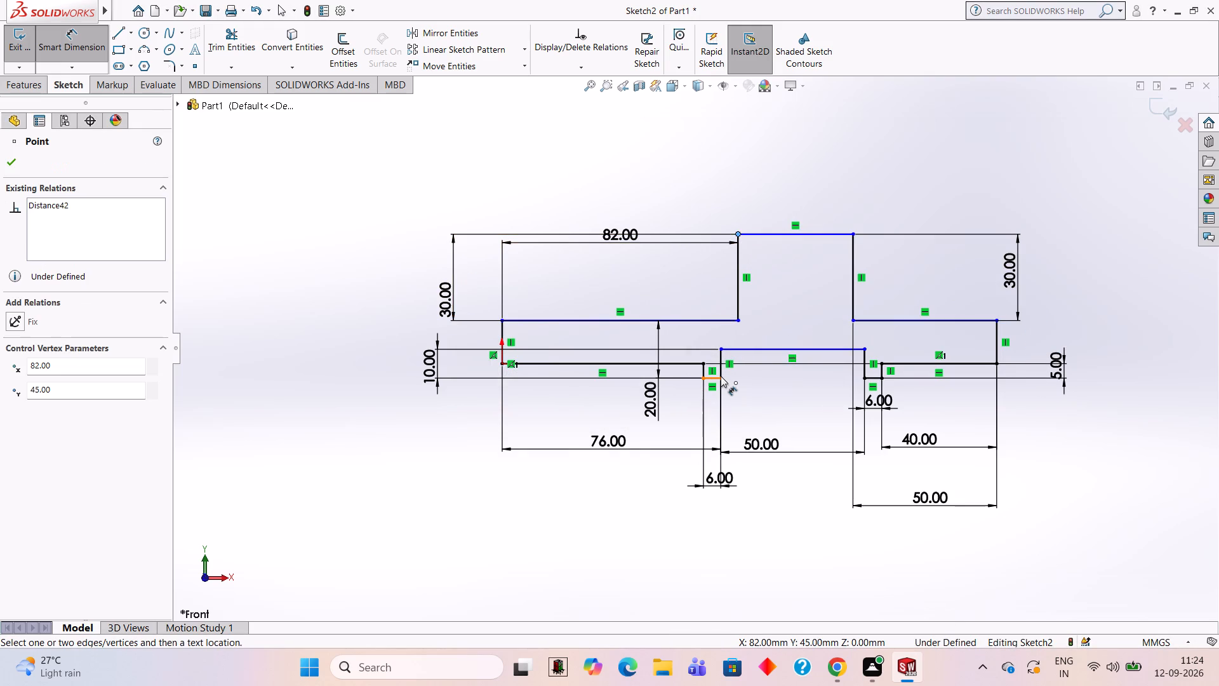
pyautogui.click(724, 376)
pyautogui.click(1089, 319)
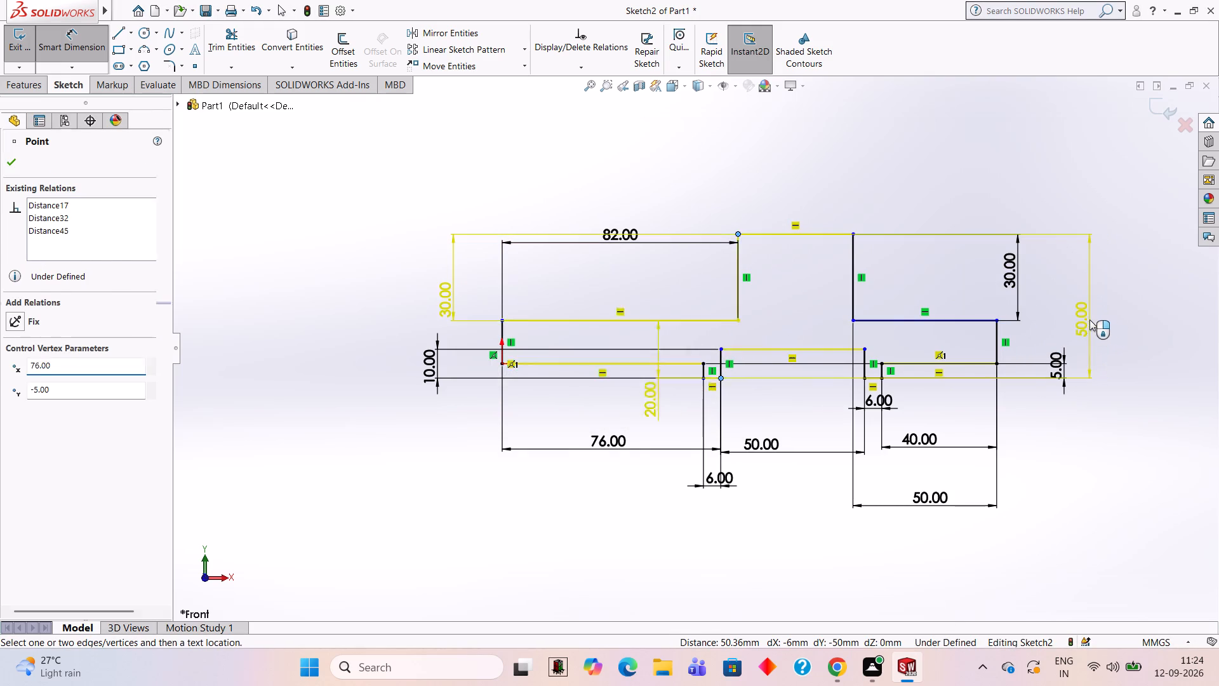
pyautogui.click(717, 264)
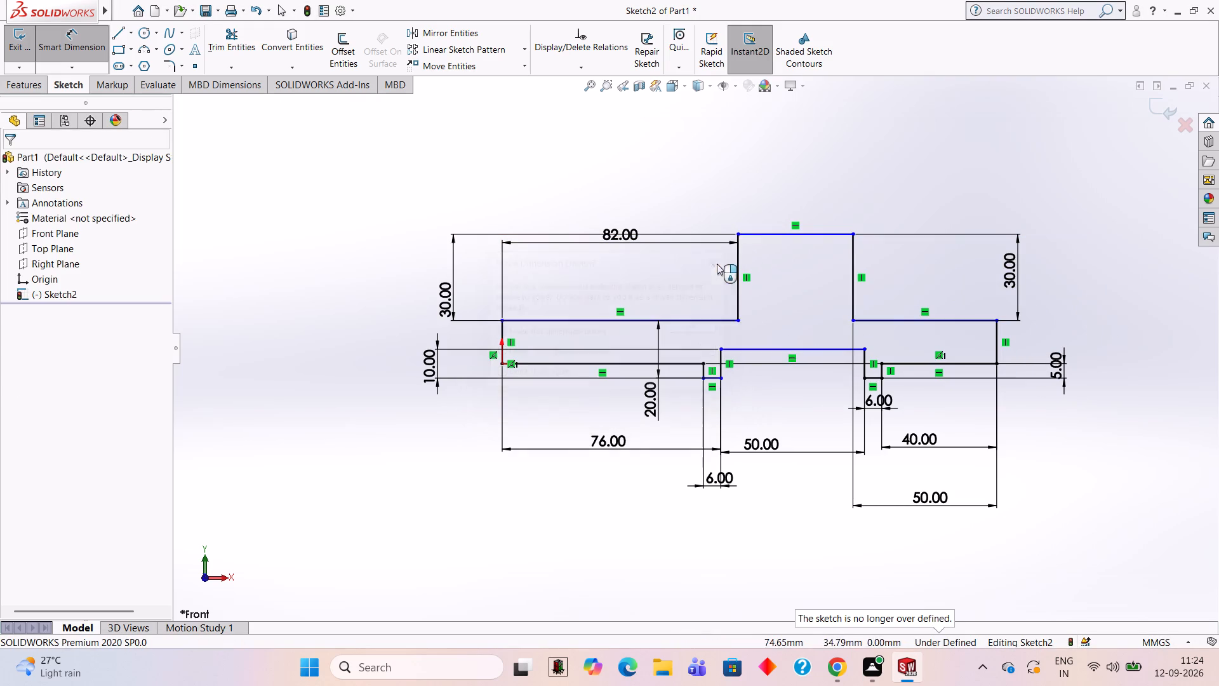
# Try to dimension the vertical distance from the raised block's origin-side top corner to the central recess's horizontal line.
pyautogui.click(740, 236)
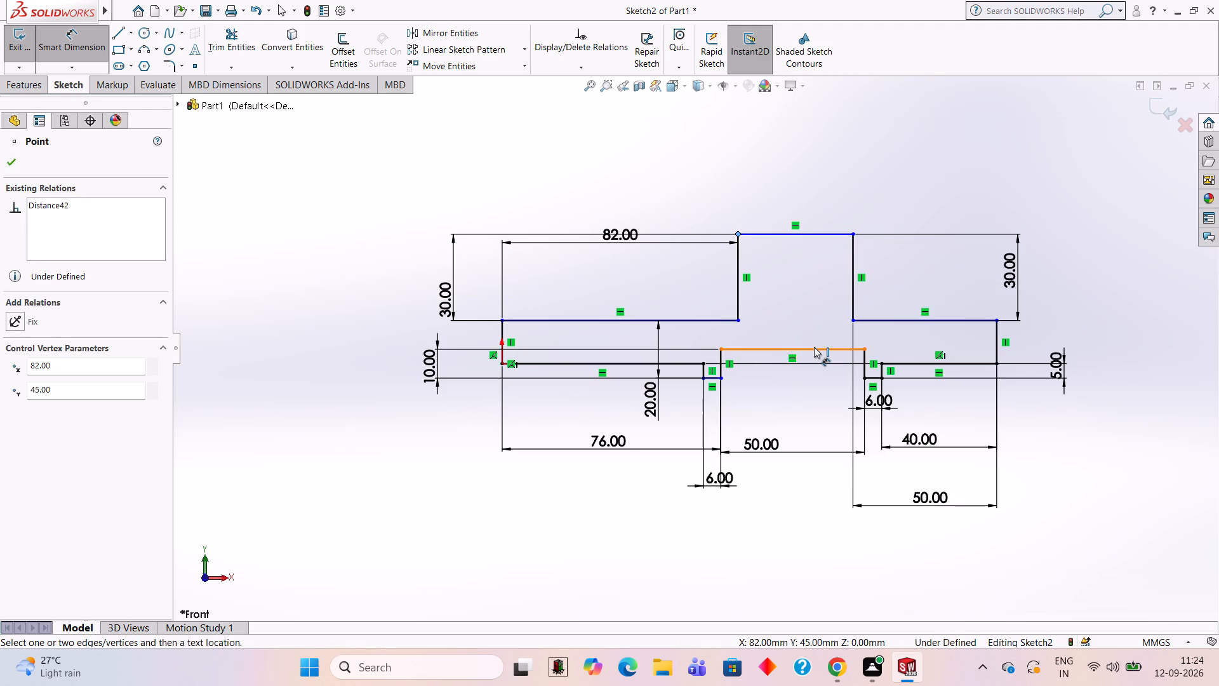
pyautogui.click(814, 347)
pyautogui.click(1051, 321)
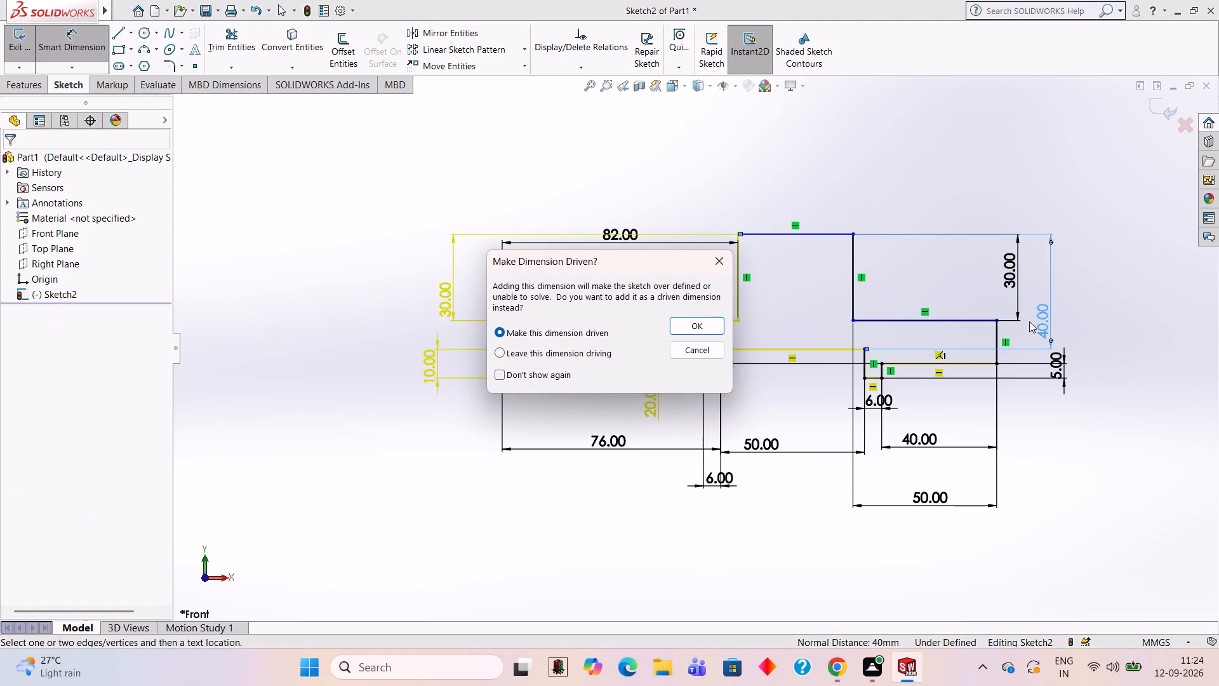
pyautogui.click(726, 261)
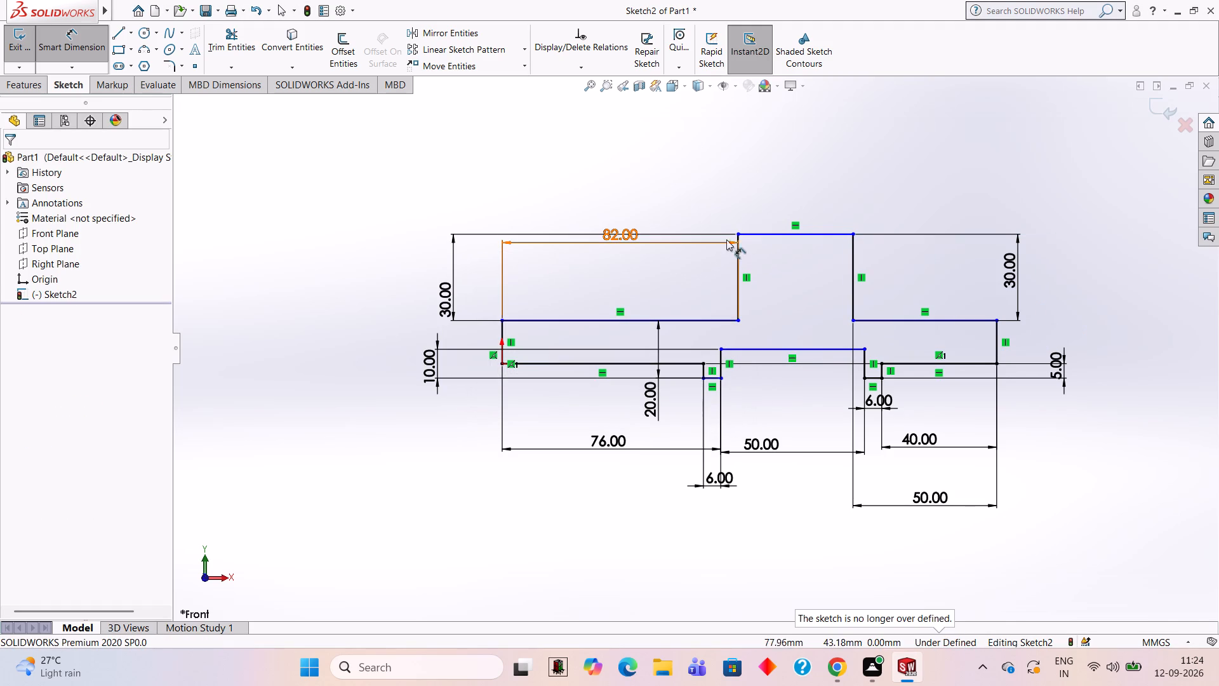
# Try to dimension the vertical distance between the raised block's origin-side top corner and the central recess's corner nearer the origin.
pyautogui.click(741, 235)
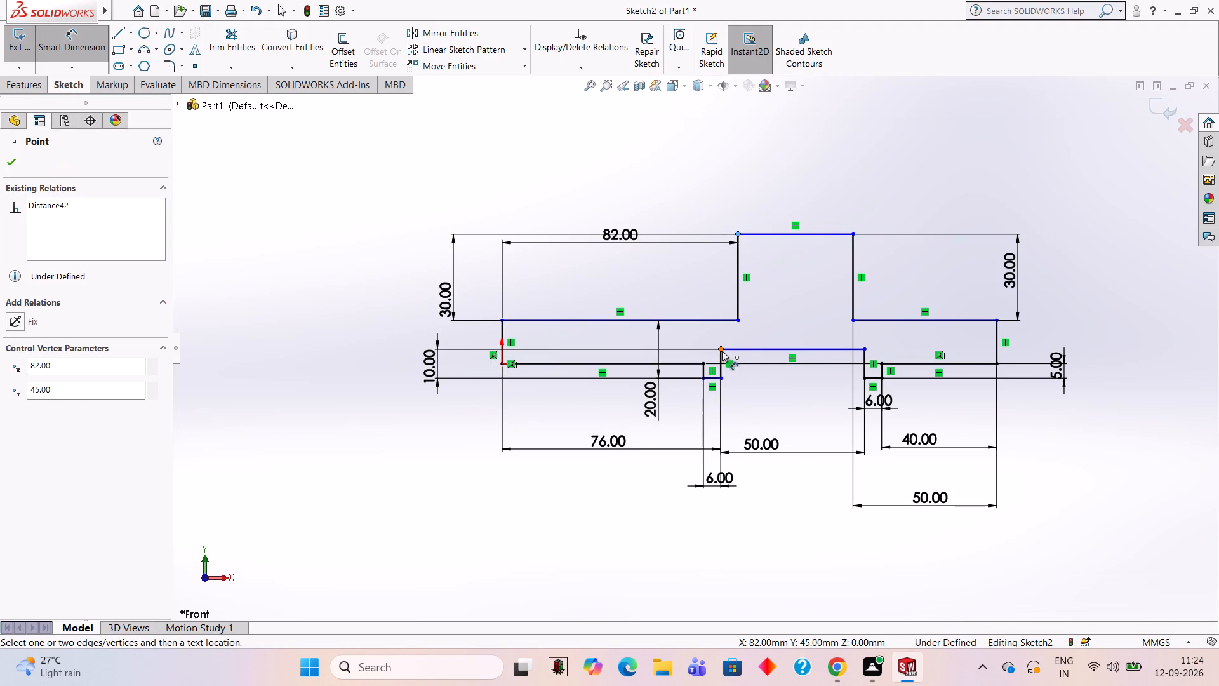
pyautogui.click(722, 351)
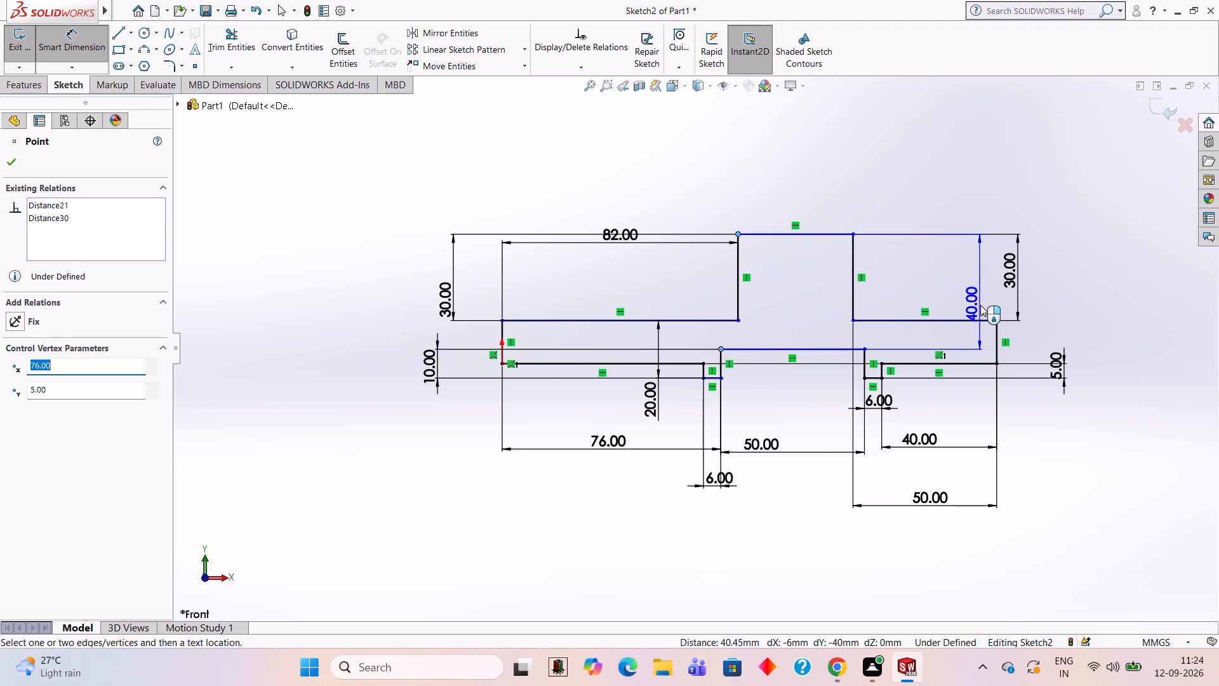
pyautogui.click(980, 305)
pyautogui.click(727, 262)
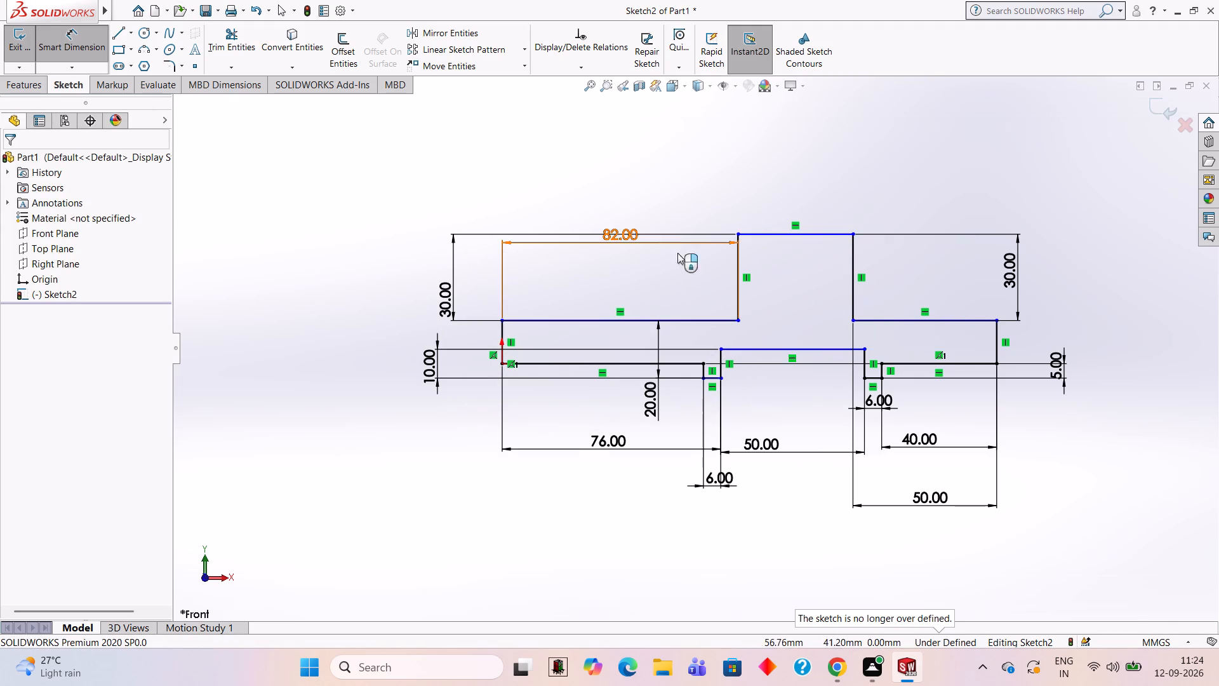
# Add a driven vertical dimension from the raised block's origin-side top corner to the first notch's bottom line.
pyautogui.click(738, 234)
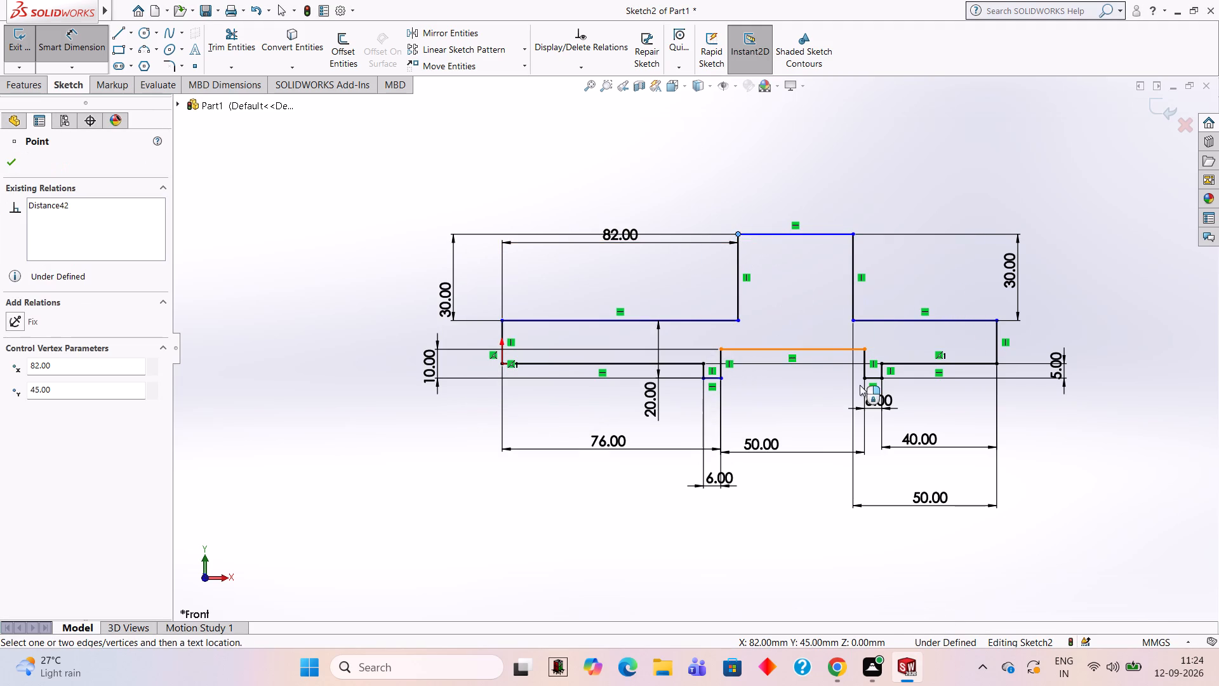
pyautogui.click(714, 378)
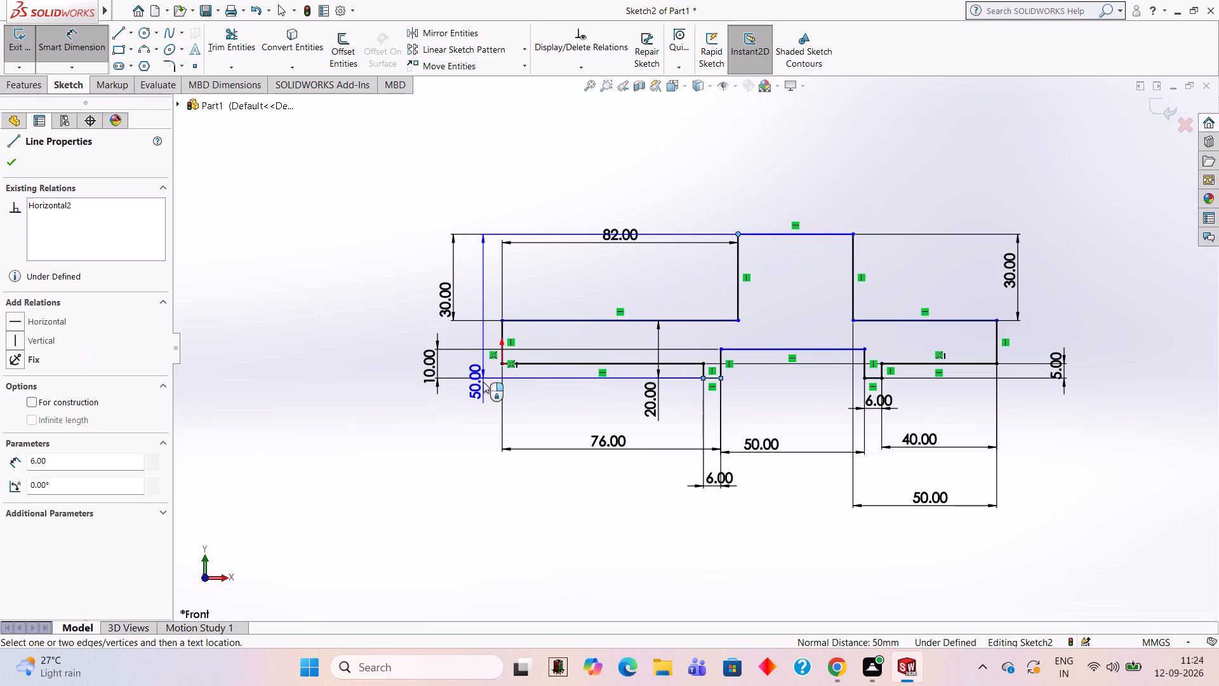
pyautogui.click(483, 382)
pyautogui.click(715, 319)
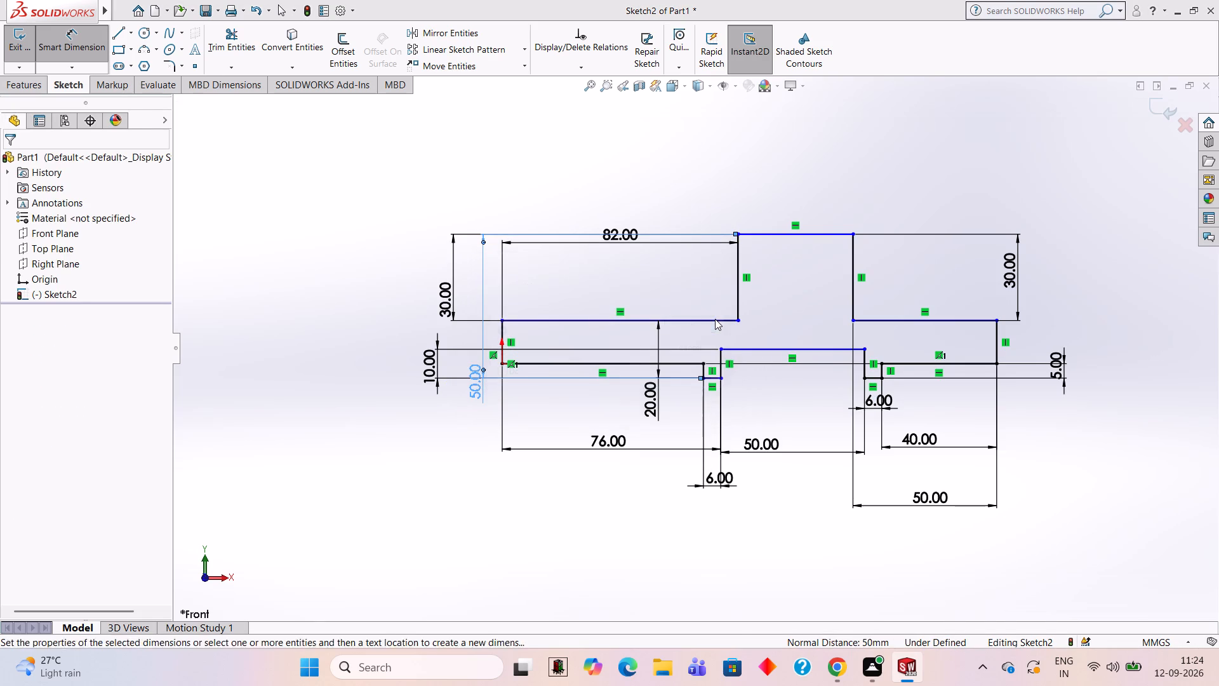
pyautogui.click(744, 375)
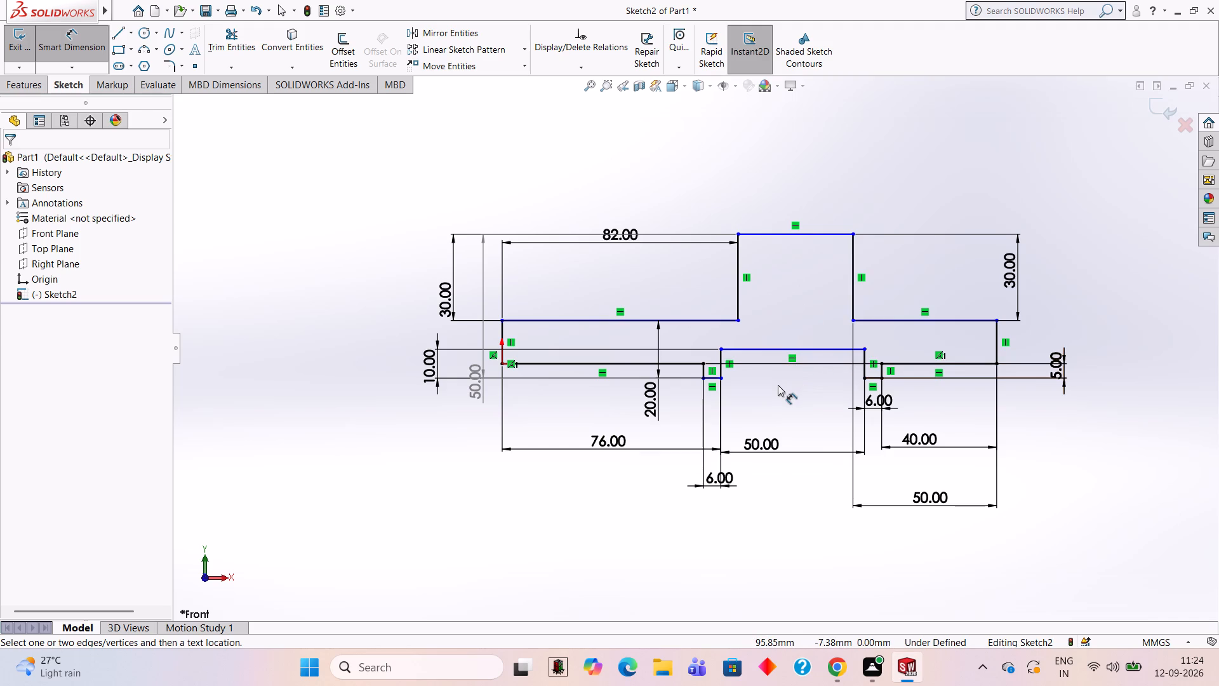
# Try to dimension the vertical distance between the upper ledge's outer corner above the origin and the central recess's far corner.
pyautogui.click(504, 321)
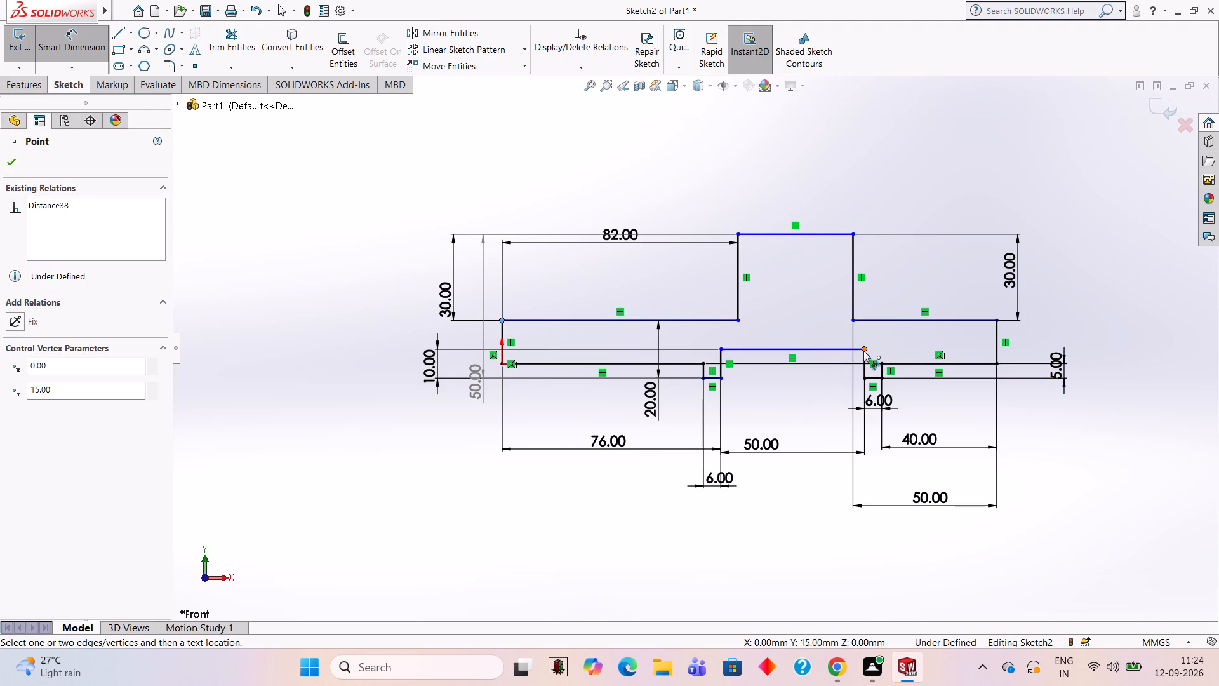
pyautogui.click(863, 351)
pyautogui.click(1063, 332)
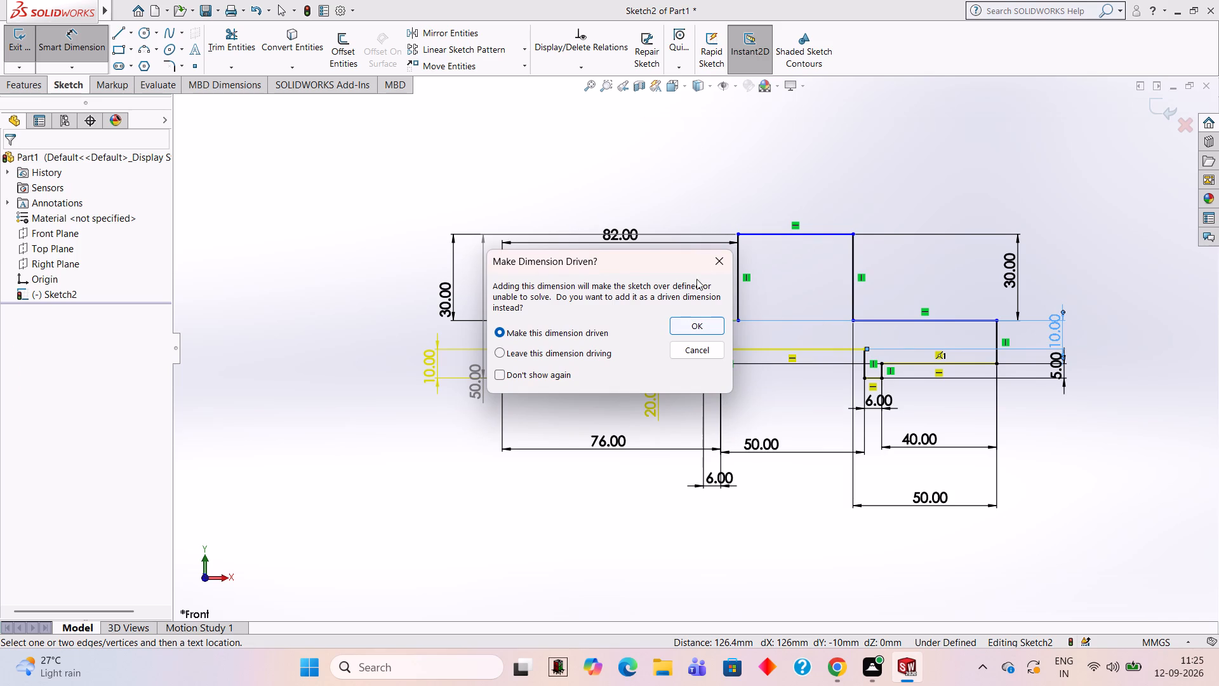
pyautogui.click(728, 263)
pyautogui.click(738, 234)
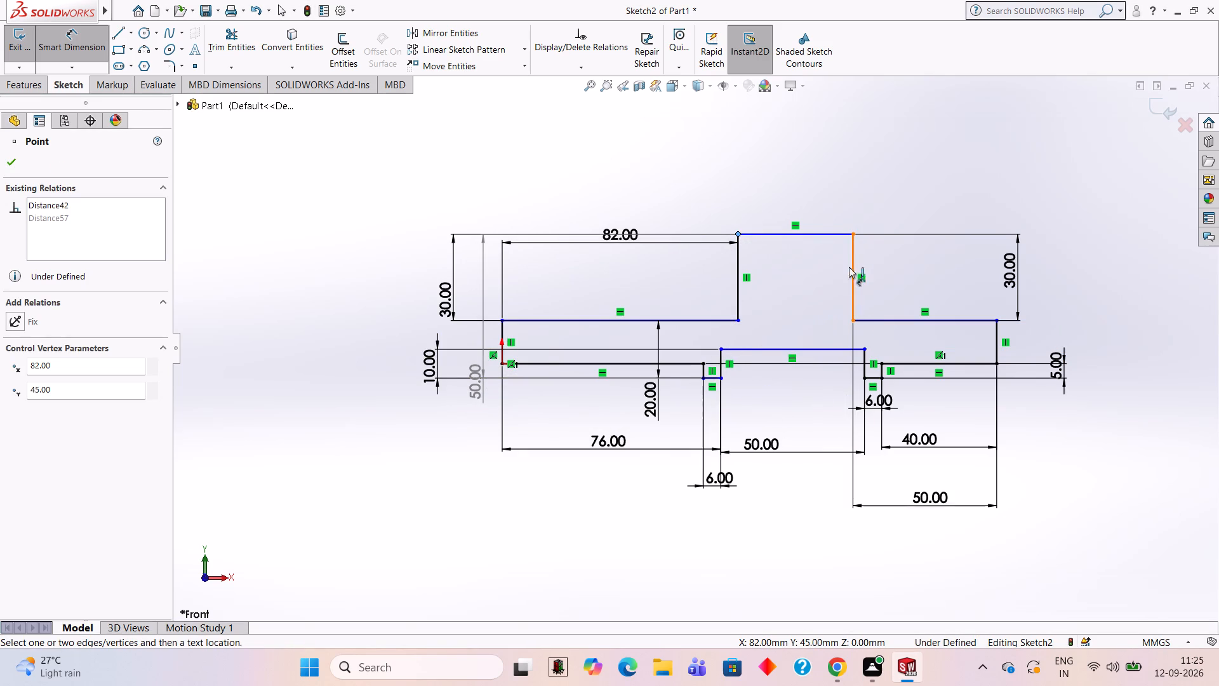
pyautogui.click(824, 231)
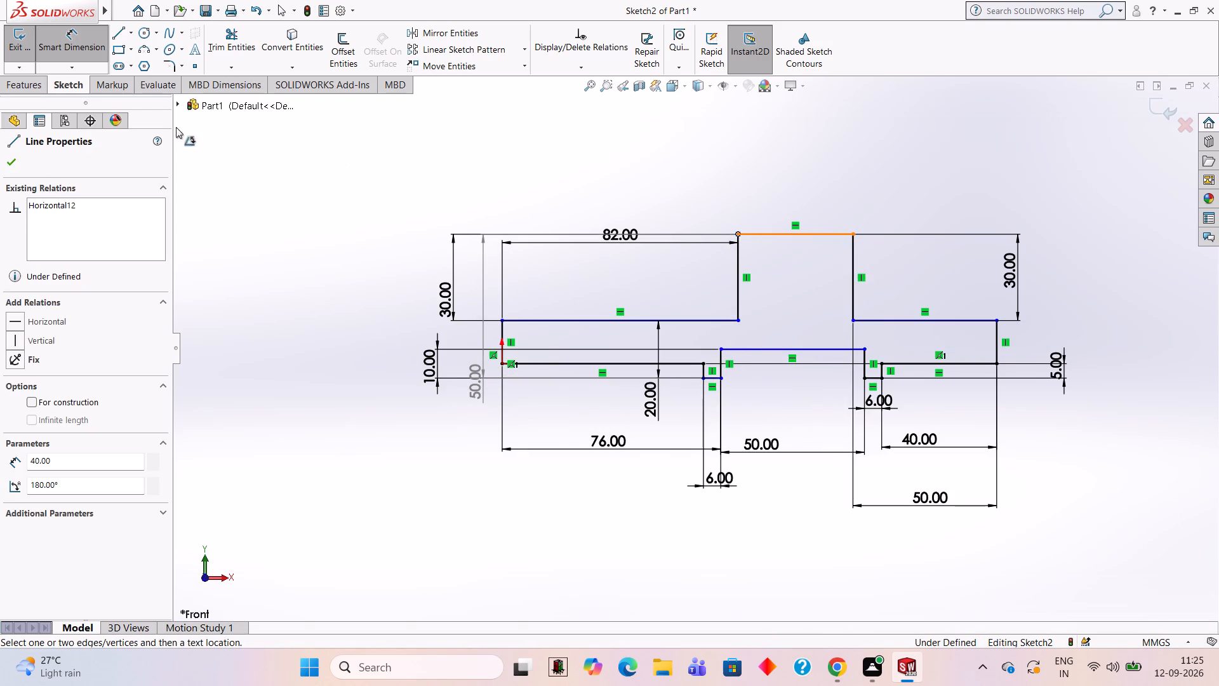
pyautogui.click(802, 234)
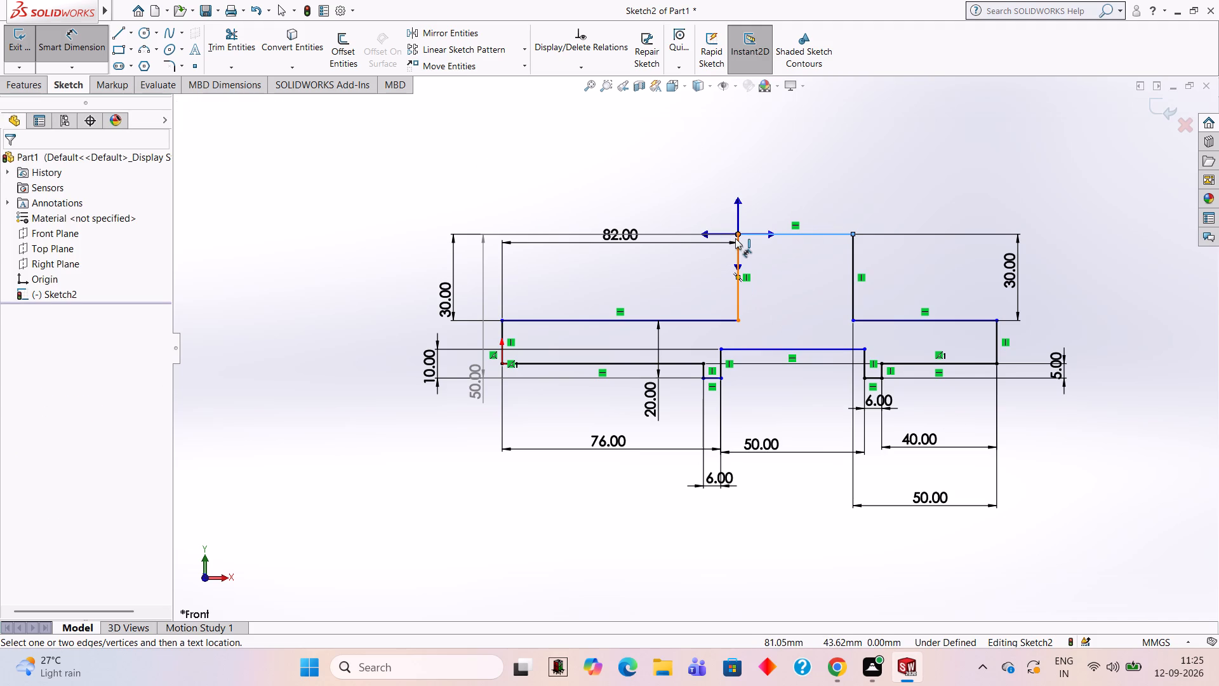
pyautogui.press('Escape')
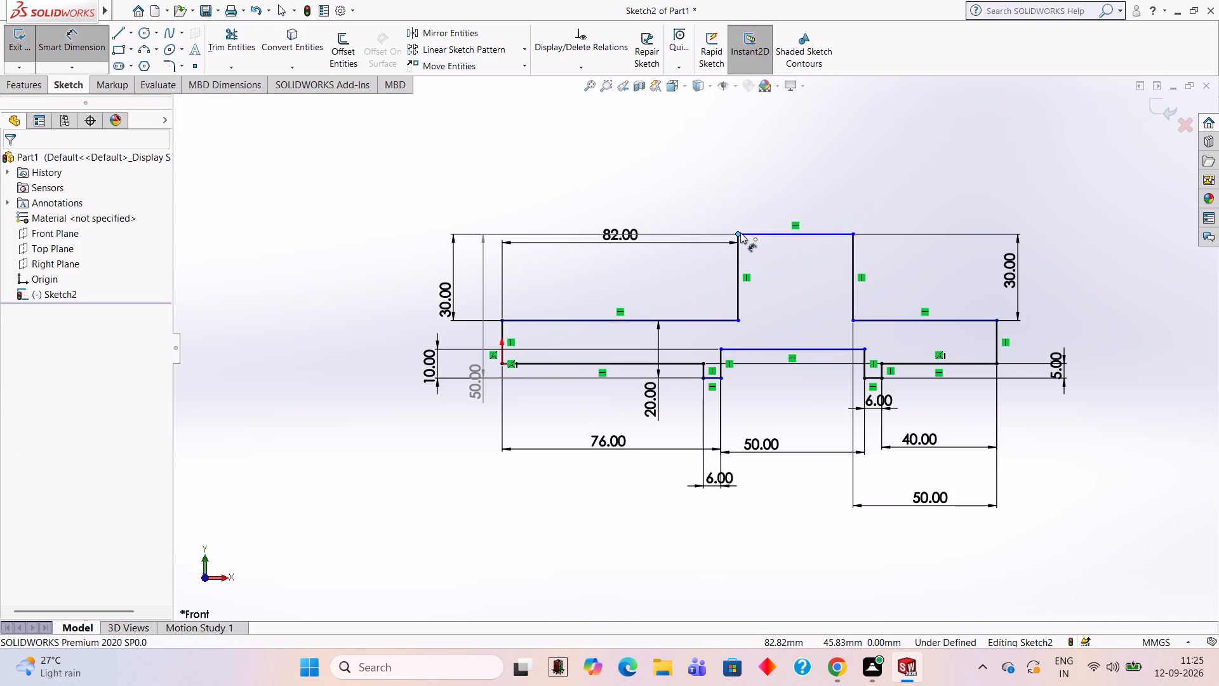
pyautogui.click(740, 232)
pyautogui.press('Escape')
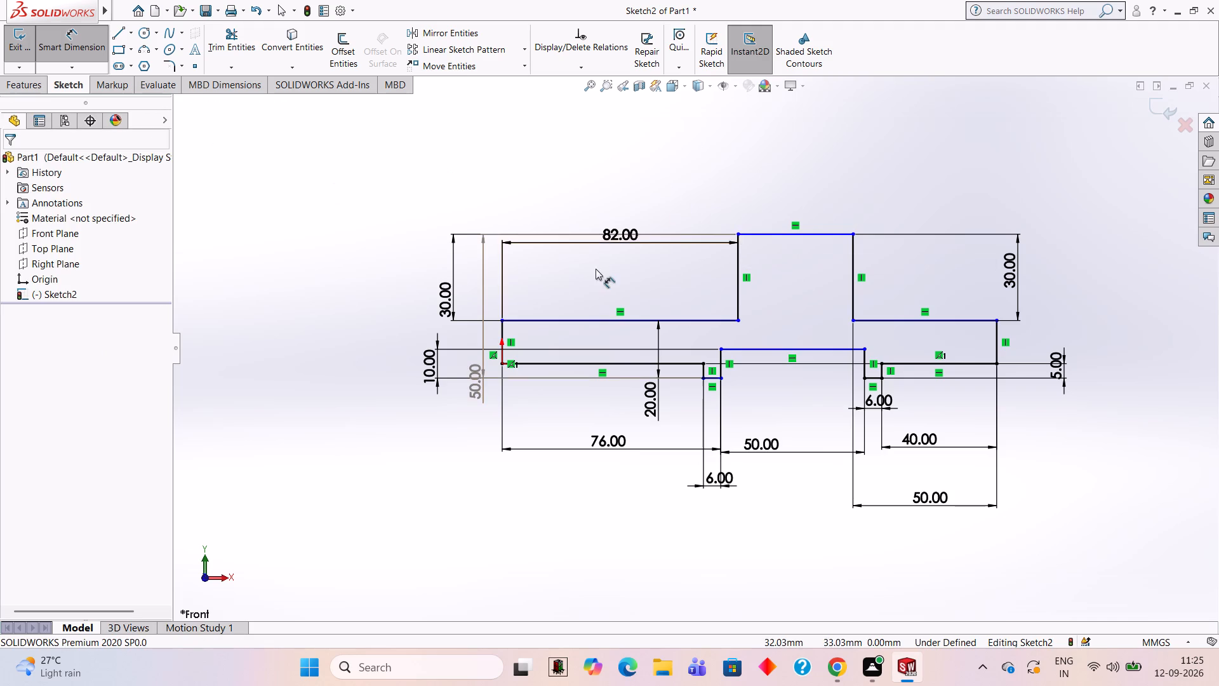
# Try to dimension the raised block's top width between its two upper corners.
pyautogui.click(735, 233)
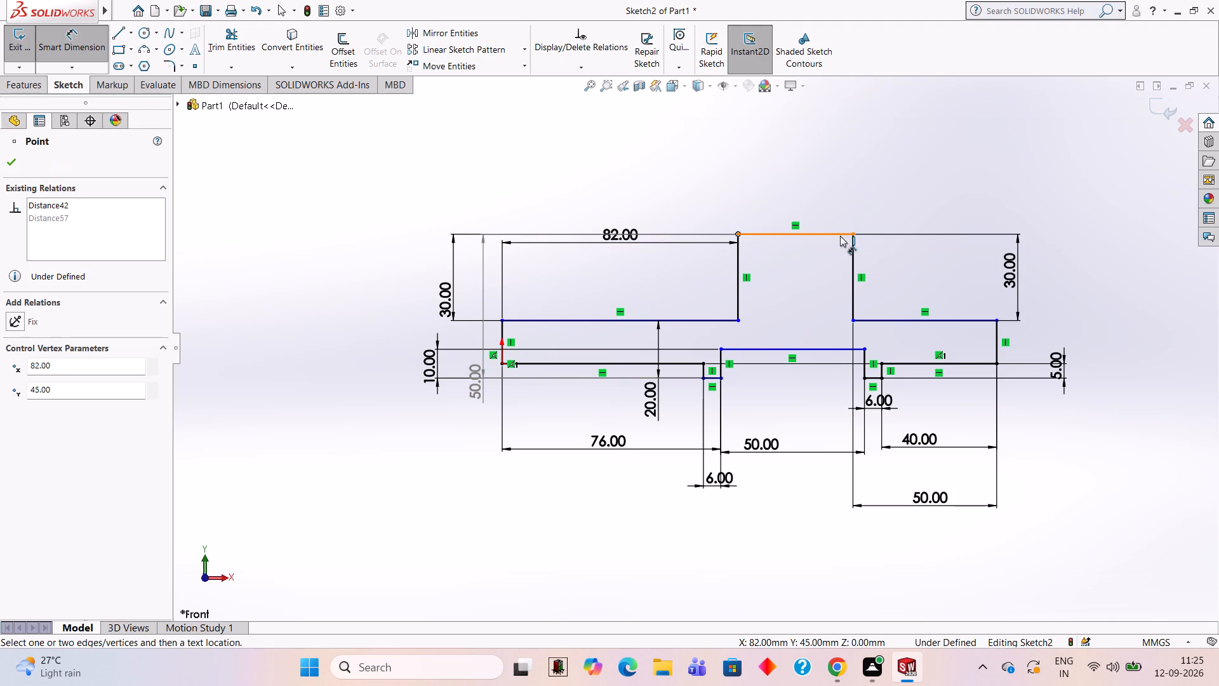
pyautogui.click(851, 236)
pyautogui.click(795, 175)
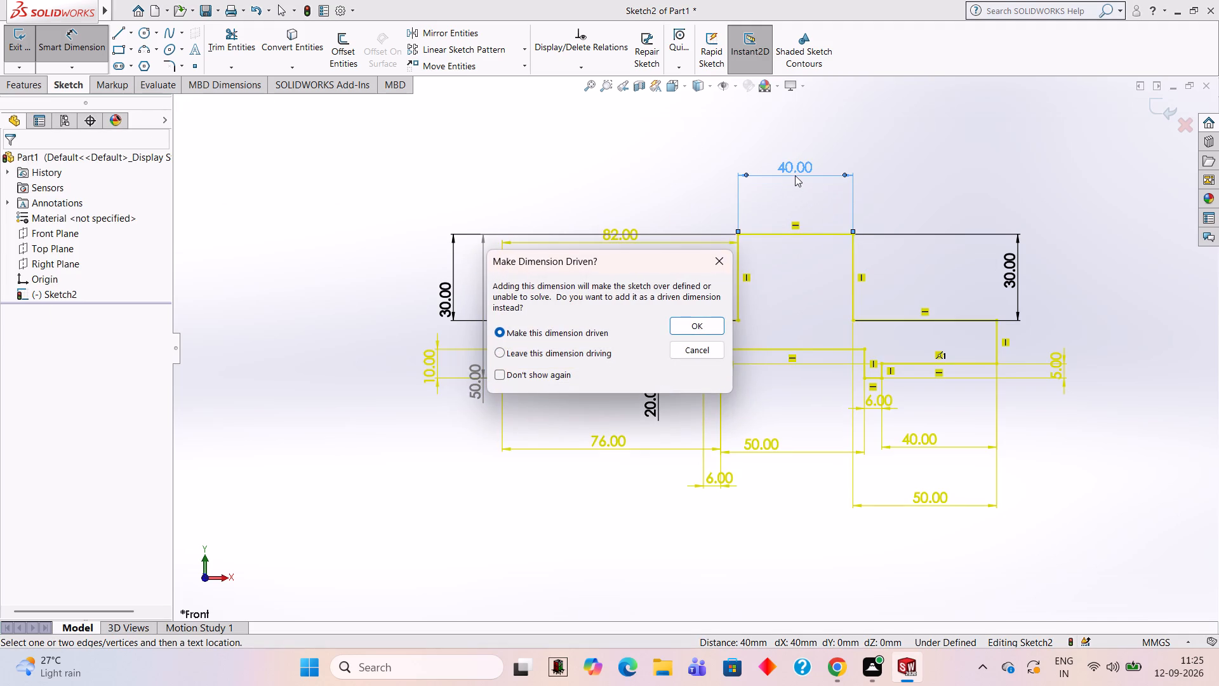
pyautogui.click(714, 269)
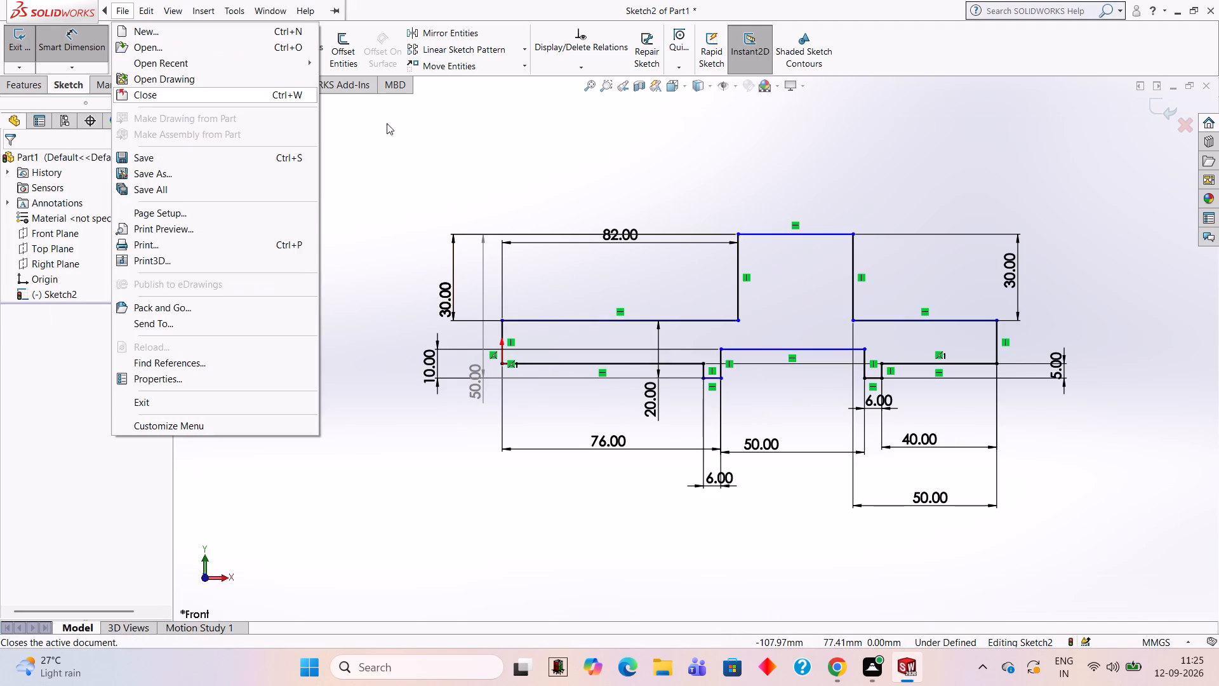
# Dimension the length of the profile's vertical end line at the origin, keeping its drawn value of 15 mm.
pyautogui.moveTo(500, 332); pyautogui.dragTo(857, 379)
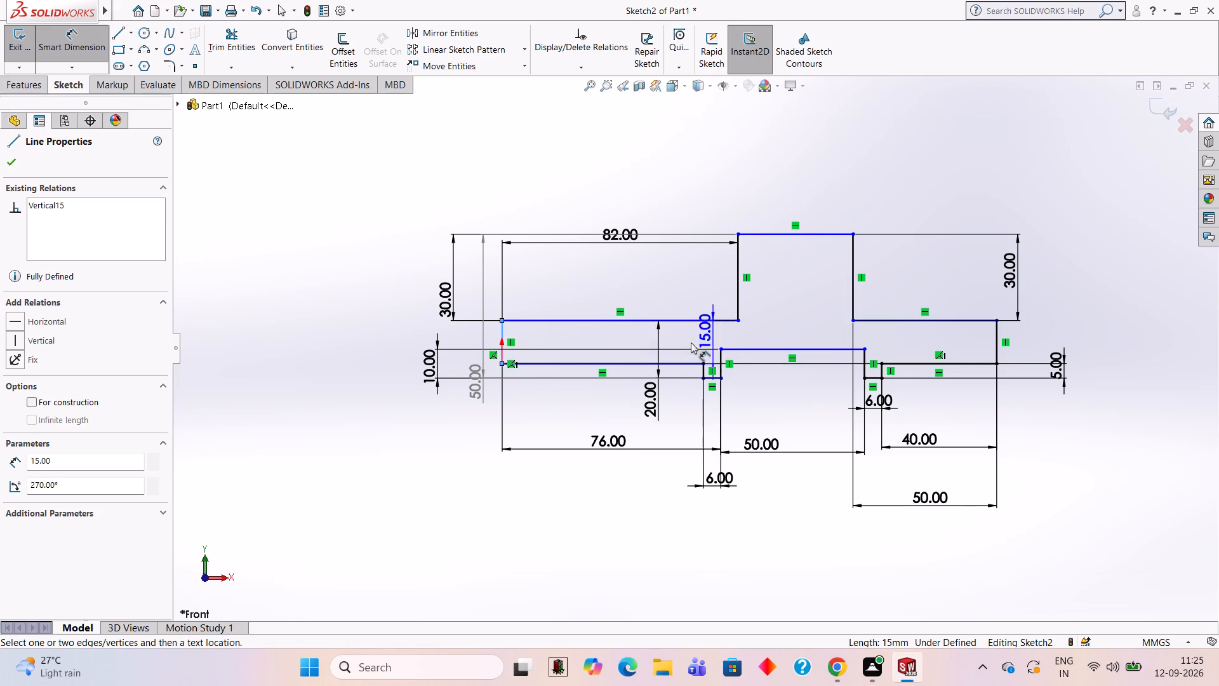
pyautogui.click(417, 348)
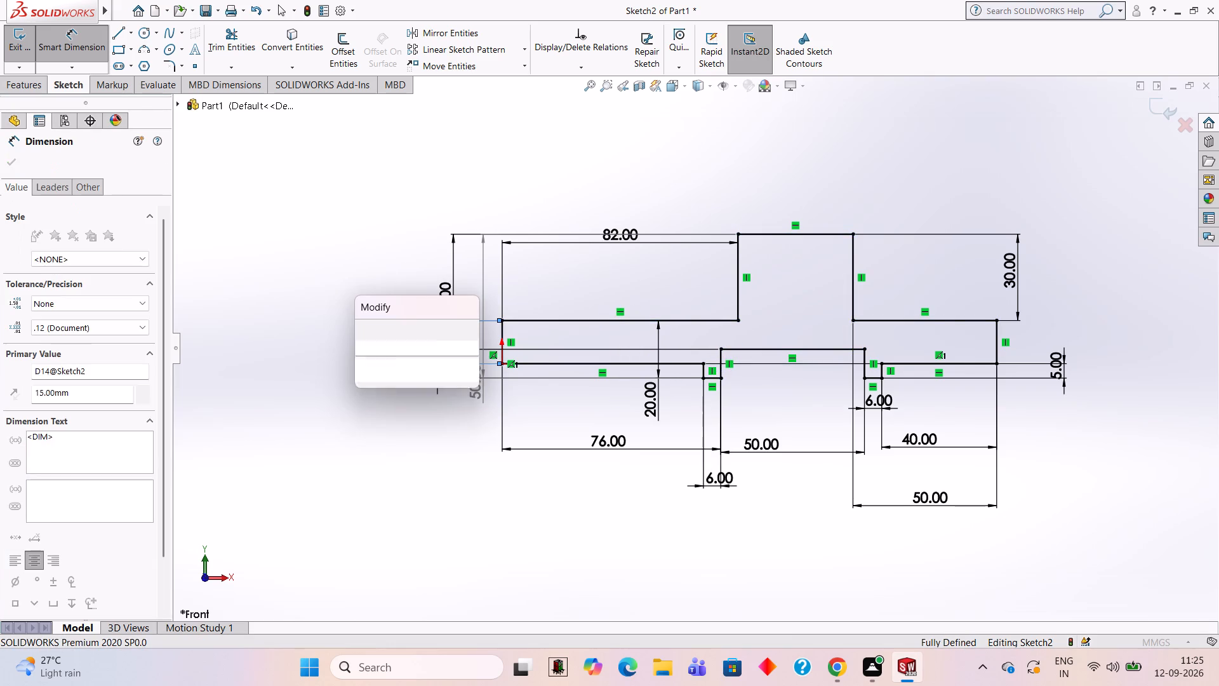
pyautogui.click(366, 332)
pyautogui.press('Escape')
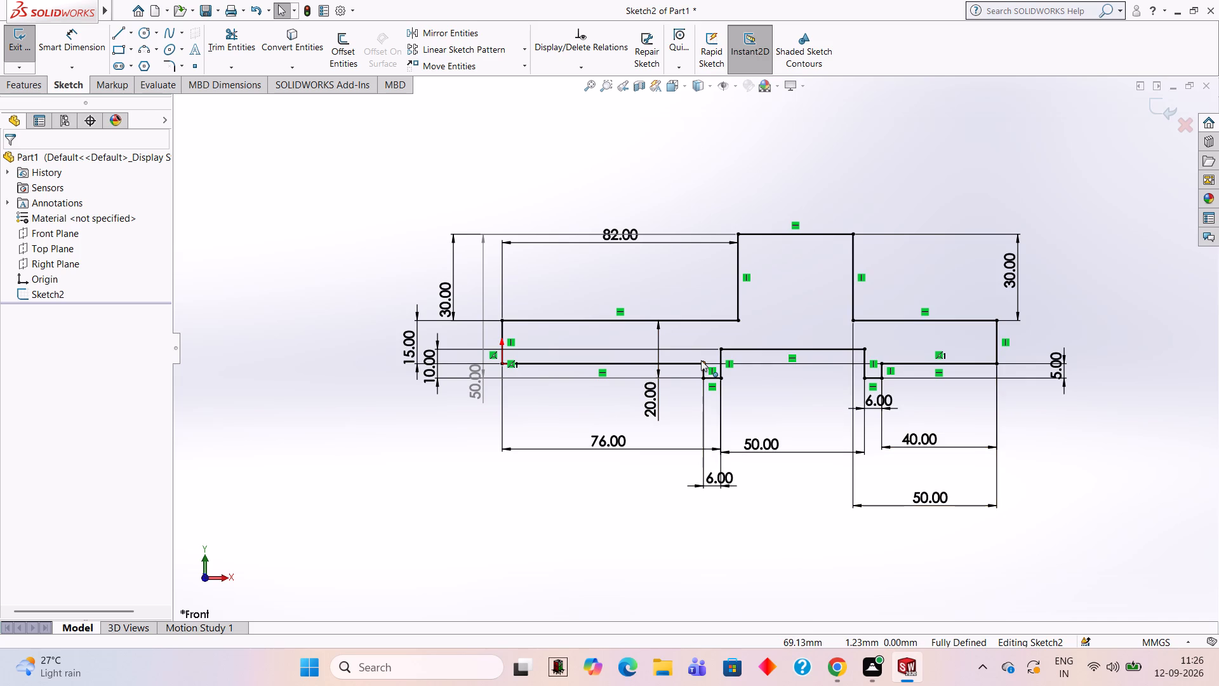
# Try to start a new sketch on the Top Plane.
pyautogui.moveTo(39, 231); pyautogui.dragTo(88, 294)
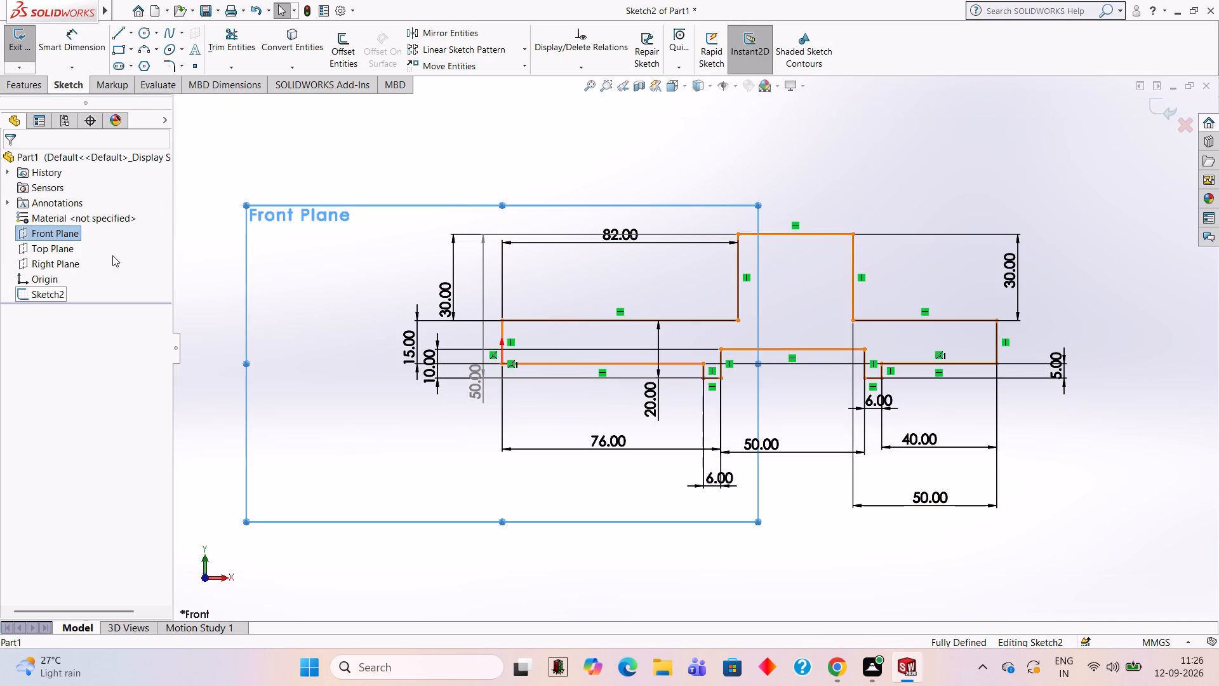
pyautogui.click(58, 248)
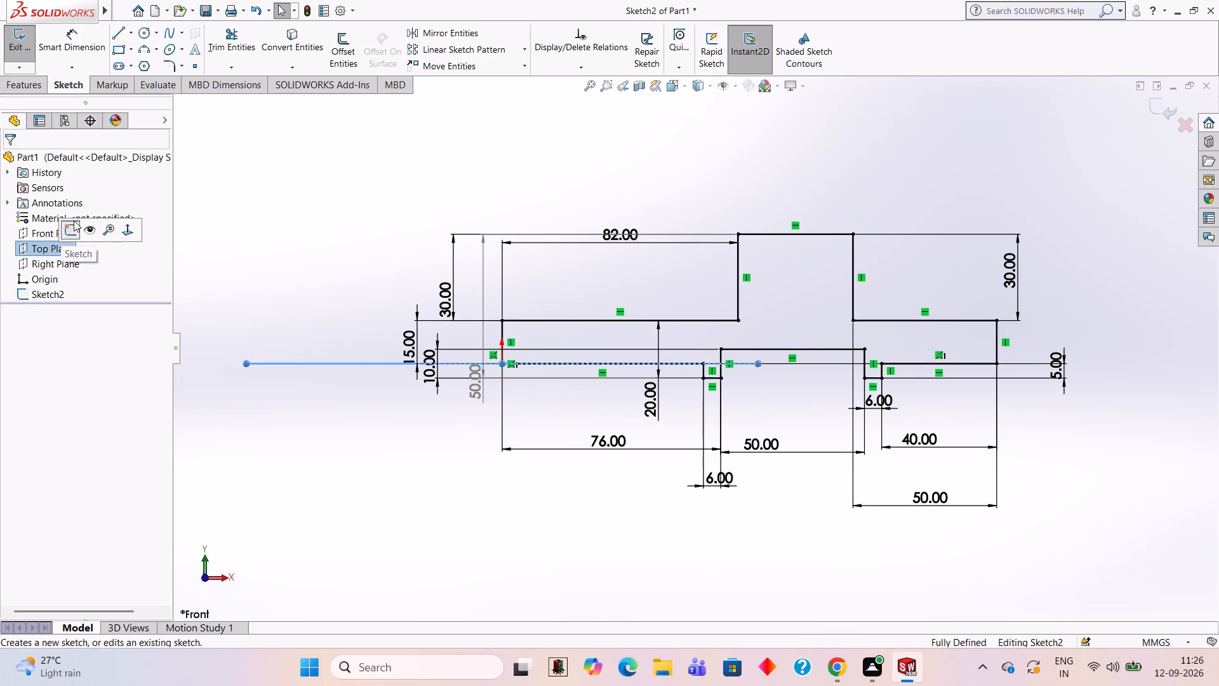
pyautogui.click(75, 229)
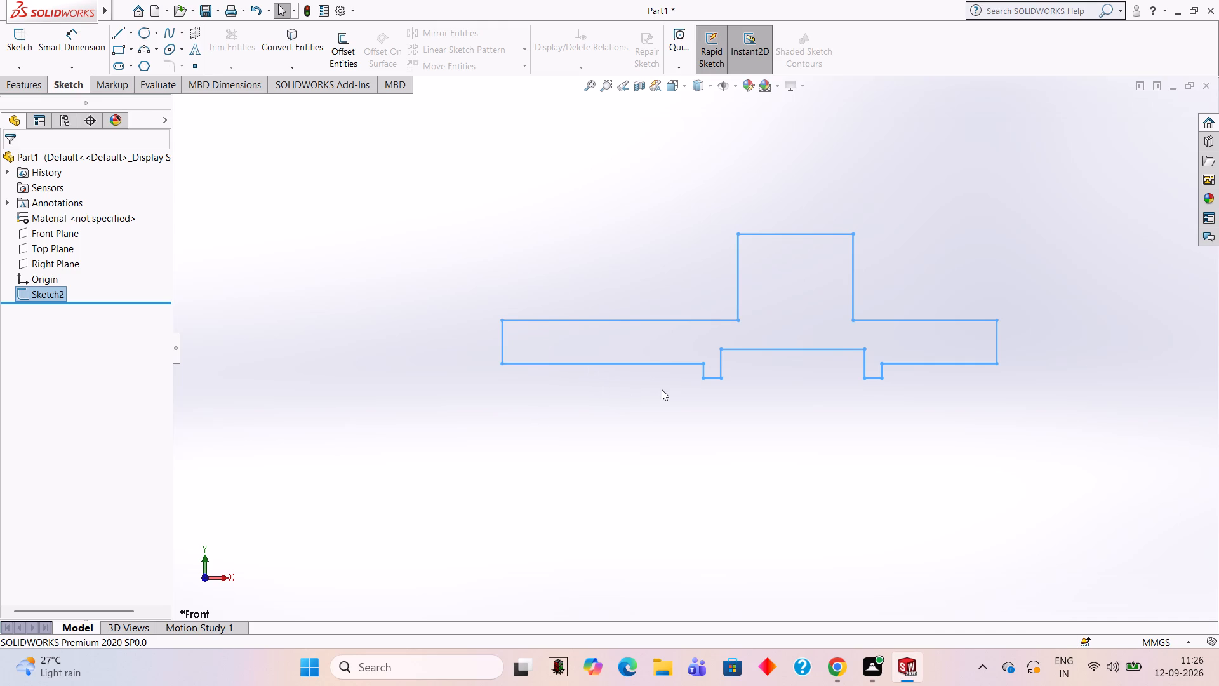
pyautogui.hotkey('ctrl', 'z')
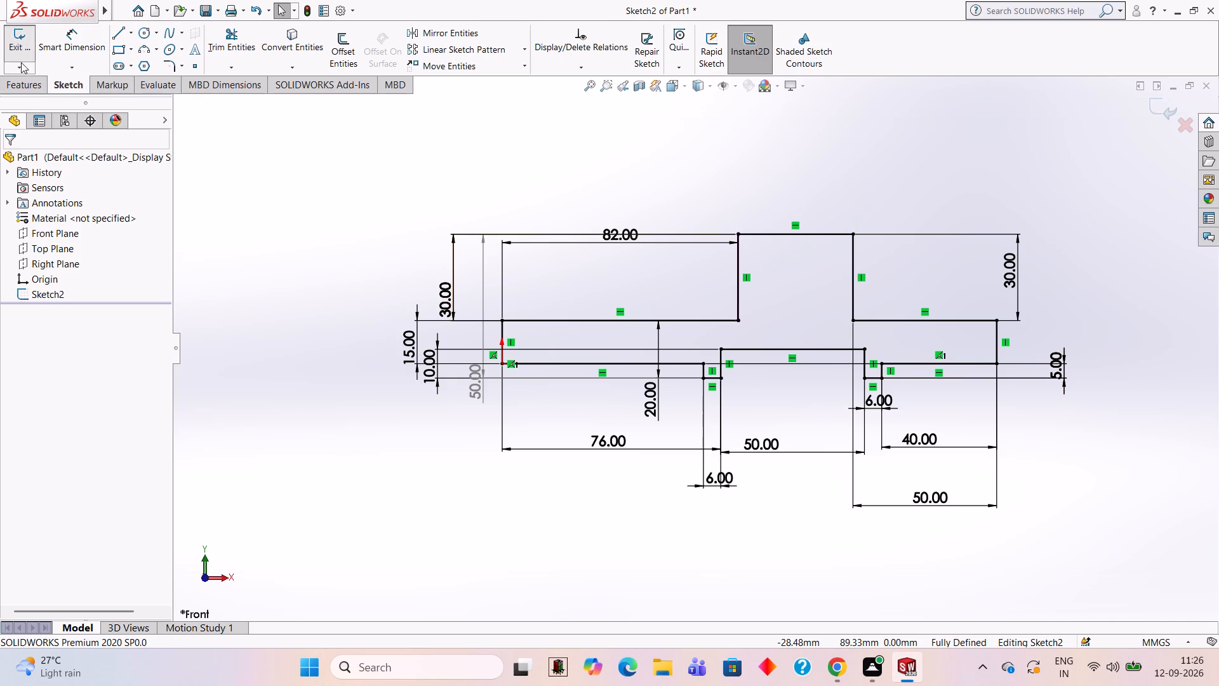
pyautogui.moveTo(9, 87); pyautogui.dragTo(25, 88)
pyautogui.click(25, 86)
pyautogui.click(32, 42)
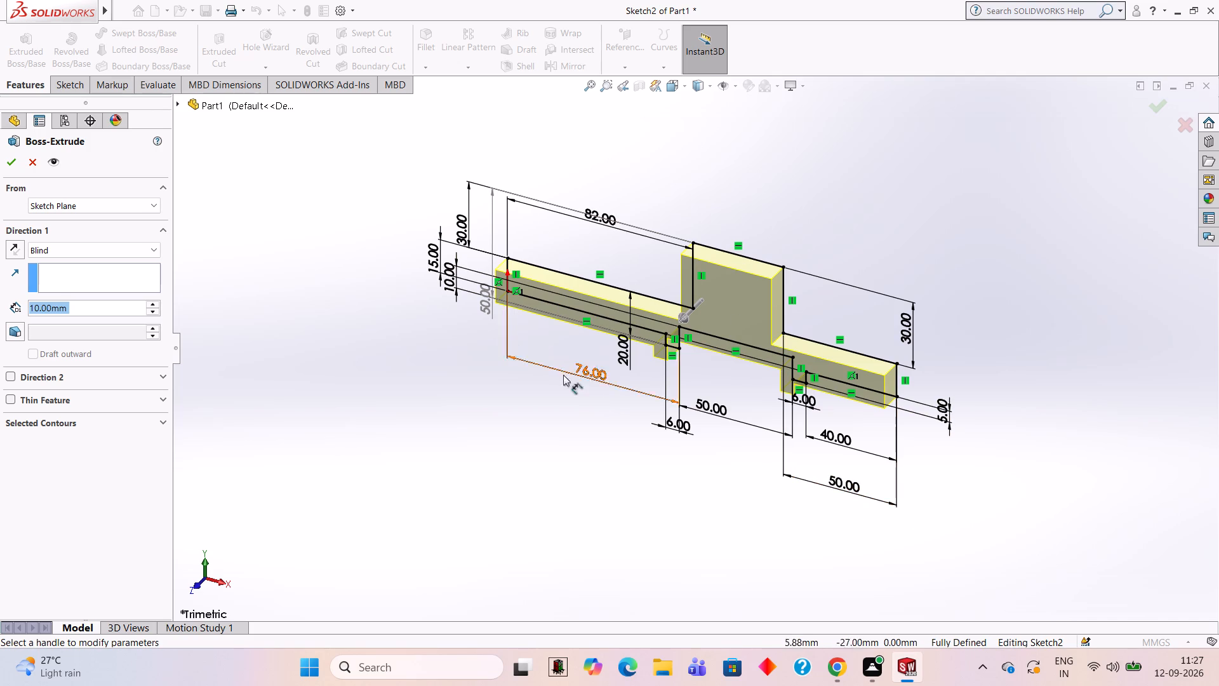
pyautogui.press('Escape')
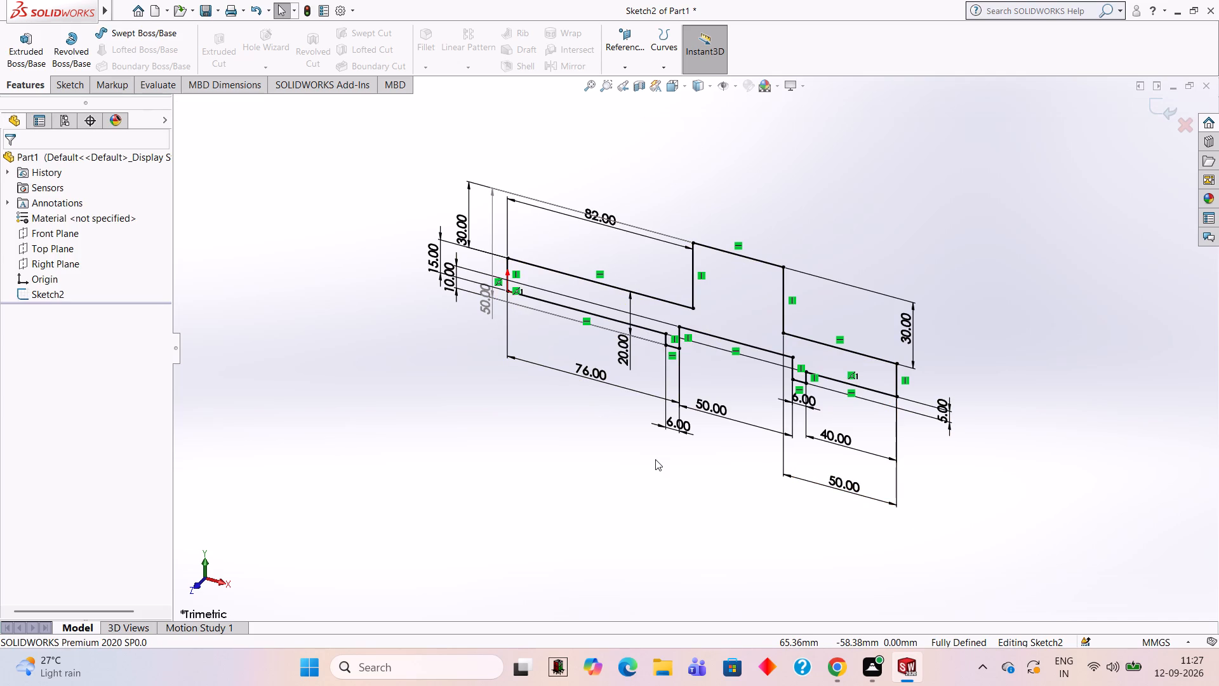
# Undo the latest sketch changes back past the end-line dimension at the origin and the overall height dimension's driven setting.
pyautogui.hotkey('ctrl', 'z')
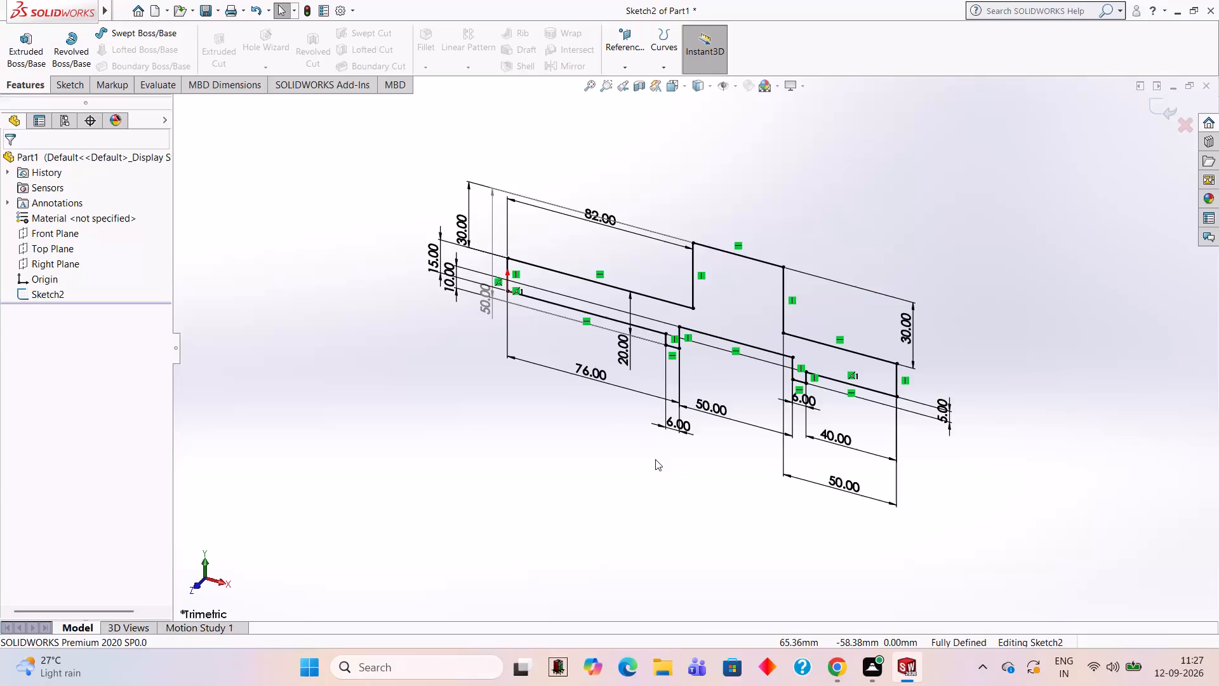
pyautogui.hotkey('ctrl', 'z')
pyautogui.hotkey('ctrl', 'z')
pyautogui.hotkey('ctrl', 'z')
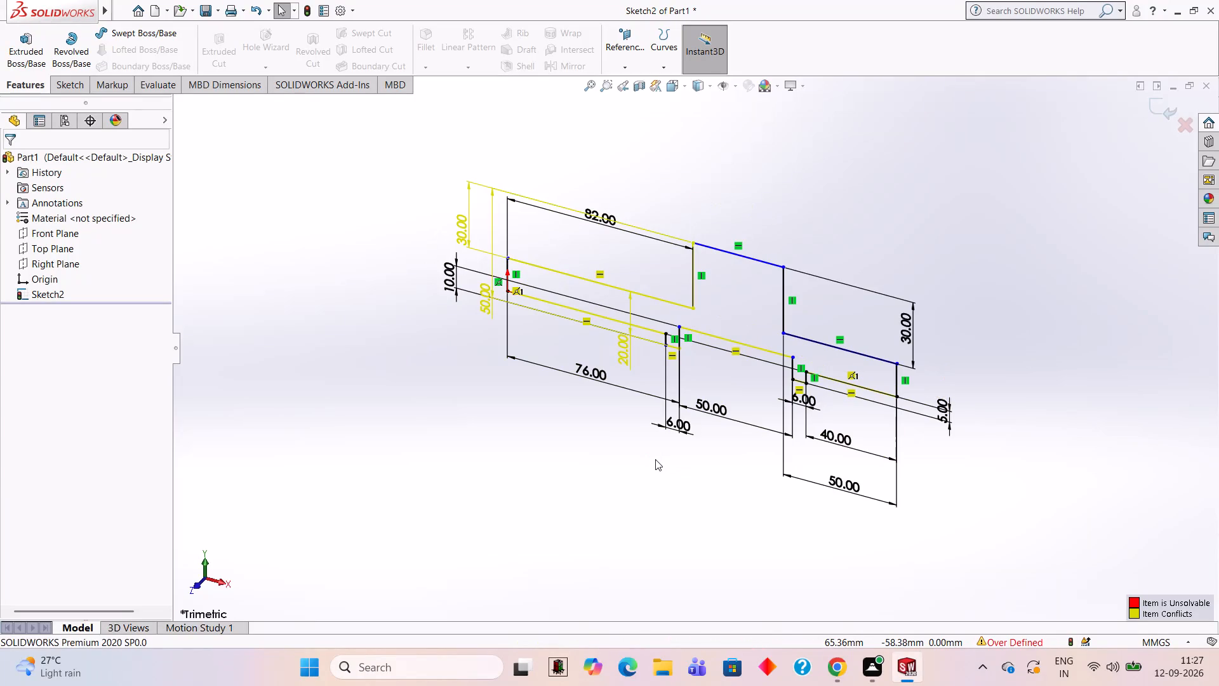
pyautogui.press('Escape')
pyautogui.press('Escape')
pyautogui.press('Escape')
pyautogui.press('Escape')
pyautogui.press('Escape')
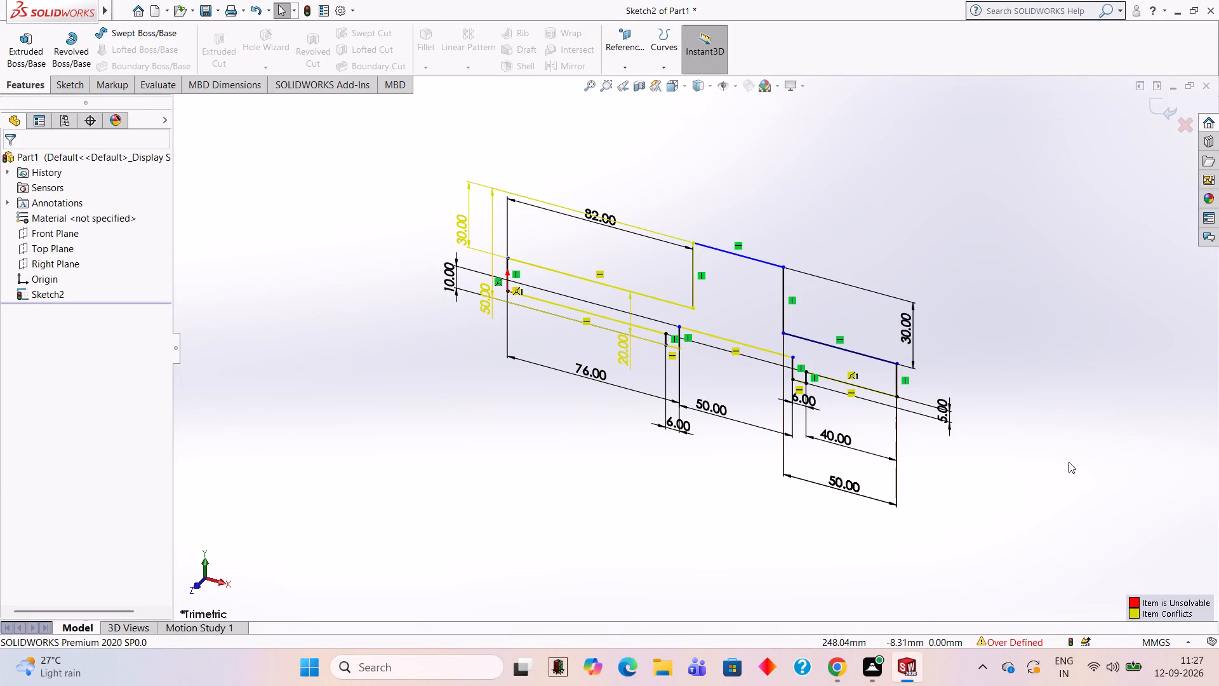
# Undo the sketch edits back past the overall 50 mm height and the origin-side 30 mm and 20 mm height dimensions.
pyautogui.press('Escape')
pyautogui.press('Escape')
pyautogui.hotkey('ctrl', 'z')
pyautogui.hotkey('ctrl', 'z')
pyautogui.hotkey('ctrl', 'z')
pyautogui.hotkey('ctrl', 'z')
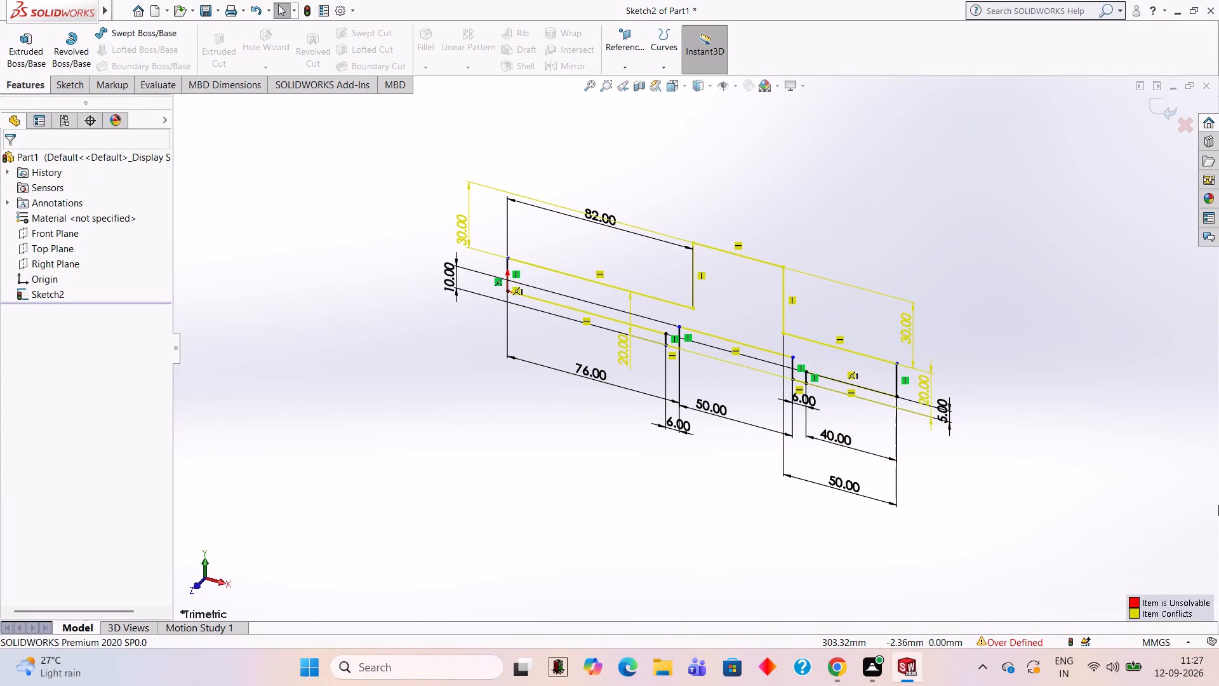
pyautogui.press('Escape')
pyautogui.press('Escape')
pyautogui.press('Escape')
pyautogui.press('Escape')
pyautogui.press('Escape')
pyautogui.press('Escape')
pyautogui.press('Escape')
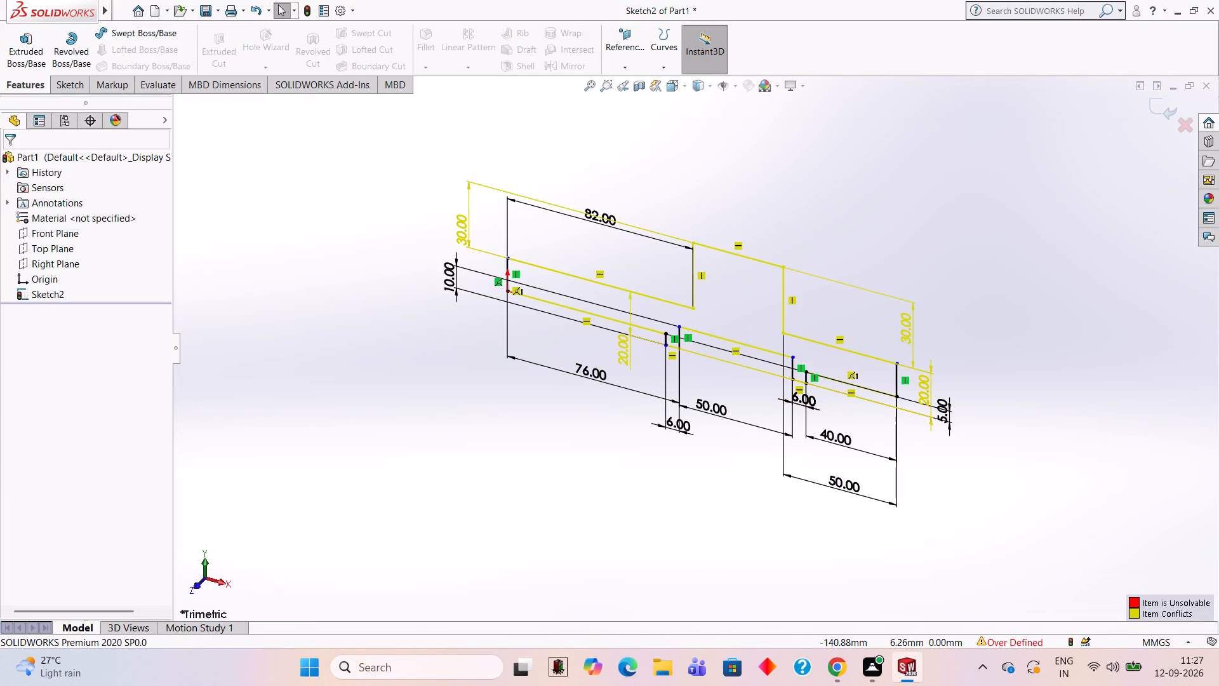
pyautogui.click(85, 91)
pyautogui.press('Escape')
pyautogui.press('Escape')
pyautogui.press('Escape')
pyautogui.hotkey('ctrl', 'z')
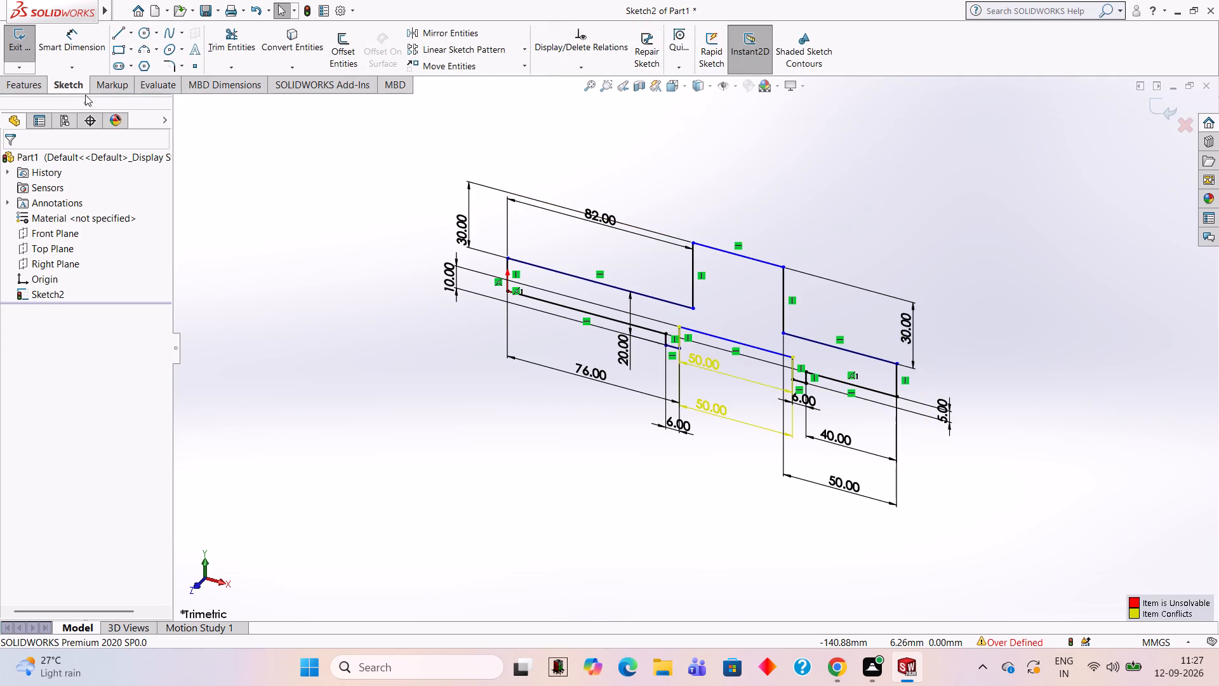
pyautogui.hotkey('ctrl', 'z')
pyautogui.hotkey('ctrl', 'z')
pyautogui.hotkey('ctrl', 'z')
pyautogui.hotkey('ctrl', 'x')
pyautogui.hotkey('ctrl', 'x')
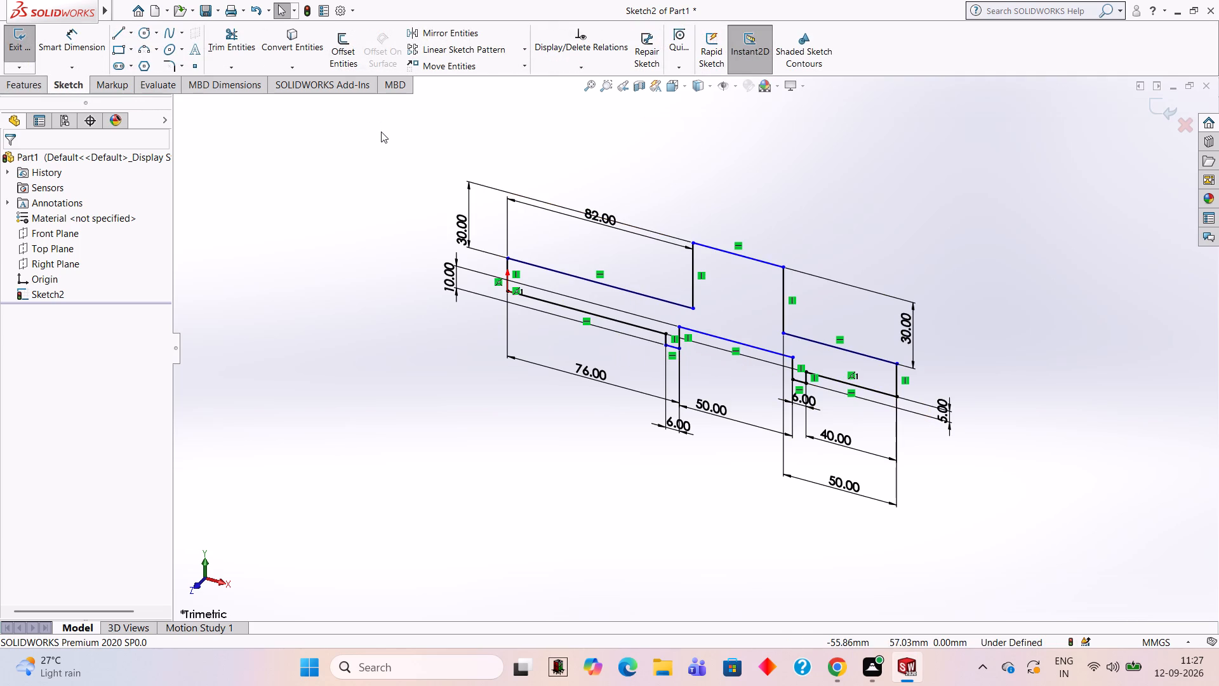
pyautogui.hotkey('ctrl', 'z')
pyautogui.hotkey('ctrl', 'z')
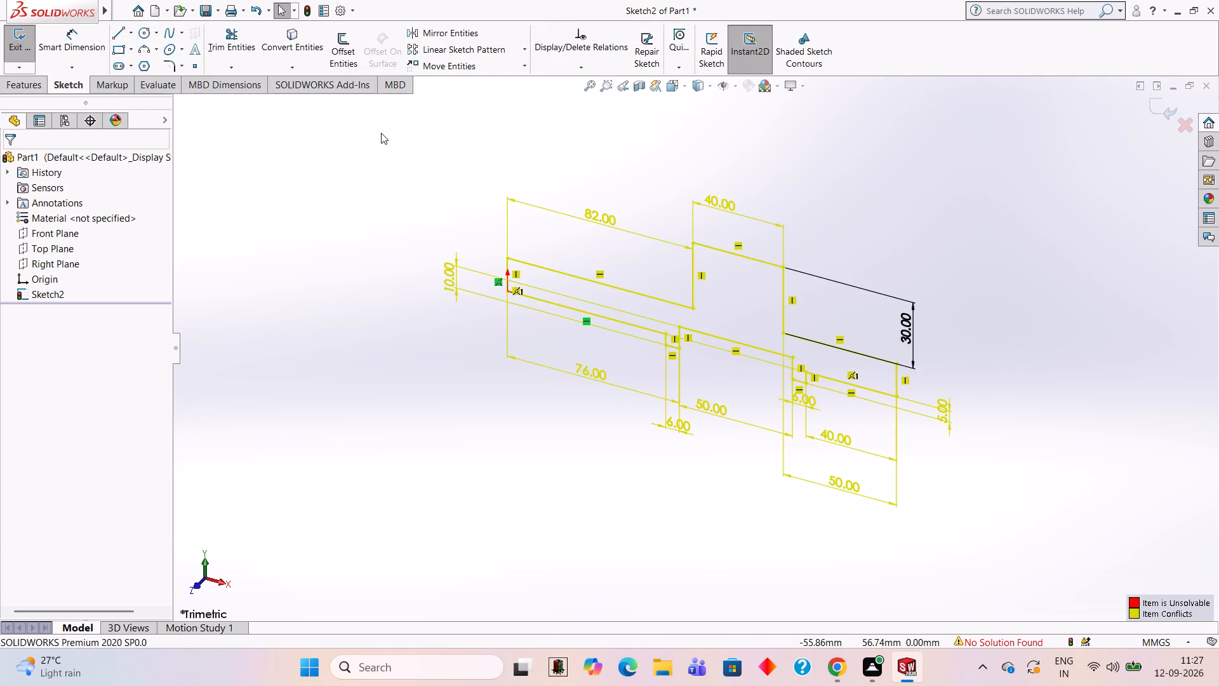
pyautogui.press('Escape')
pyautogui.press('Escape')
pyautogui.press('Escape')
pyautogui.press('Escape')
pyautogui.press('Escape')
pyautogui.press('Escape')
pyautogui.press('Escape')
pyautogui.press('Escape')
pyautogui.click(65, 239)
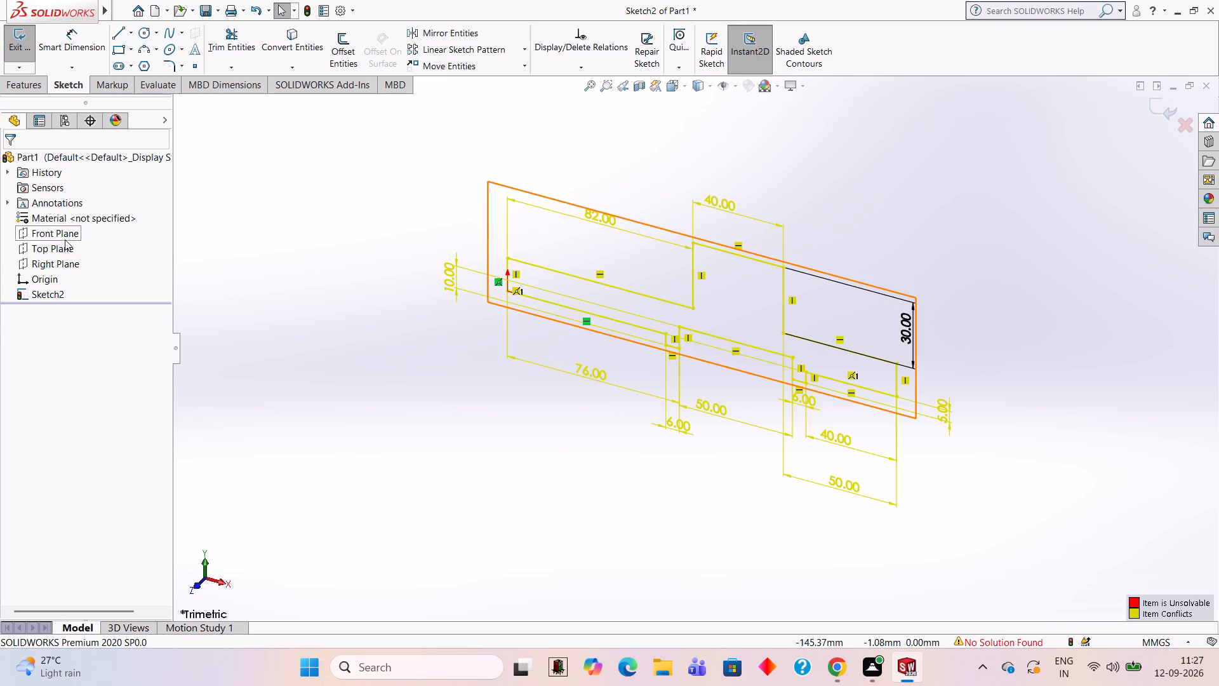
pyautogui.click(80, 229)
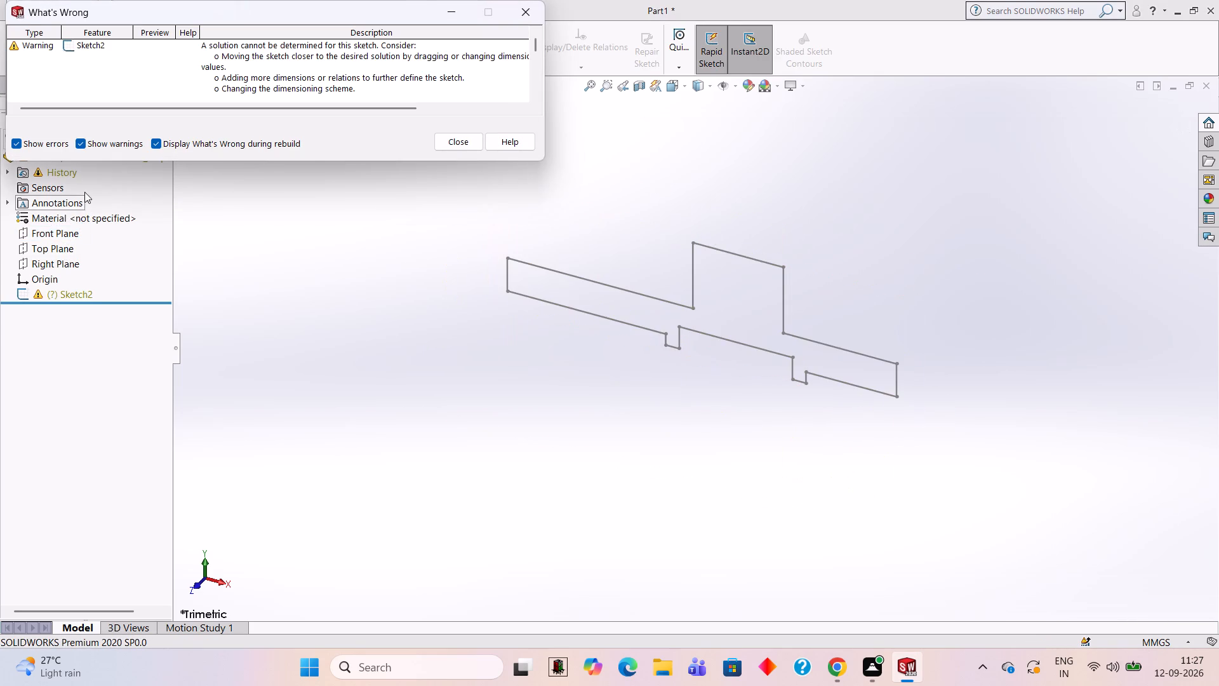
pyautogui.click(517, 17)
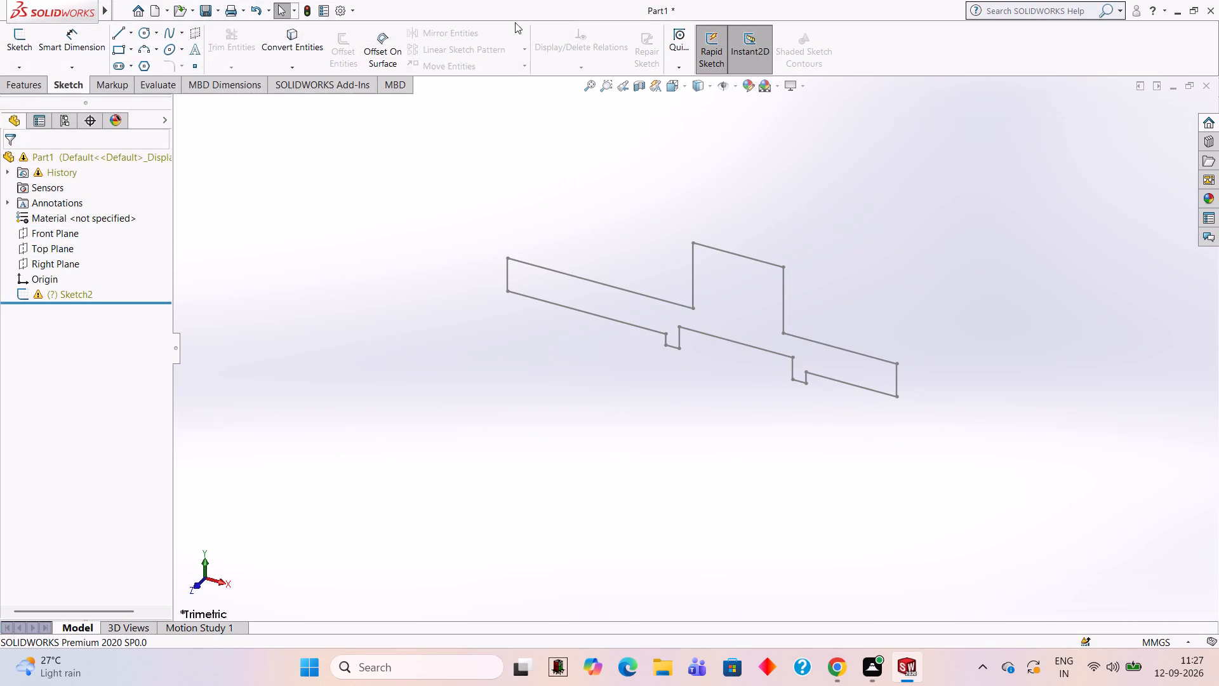
# Return to editing the profile sketch and undo the raised block's 40 mm width and the 82 mm upper-line dimension.
pyautogui.press('Escape')
pyautogui.hotkey('ctrl', 'z')
pyautogui.hotkey('ctrl', 'z')
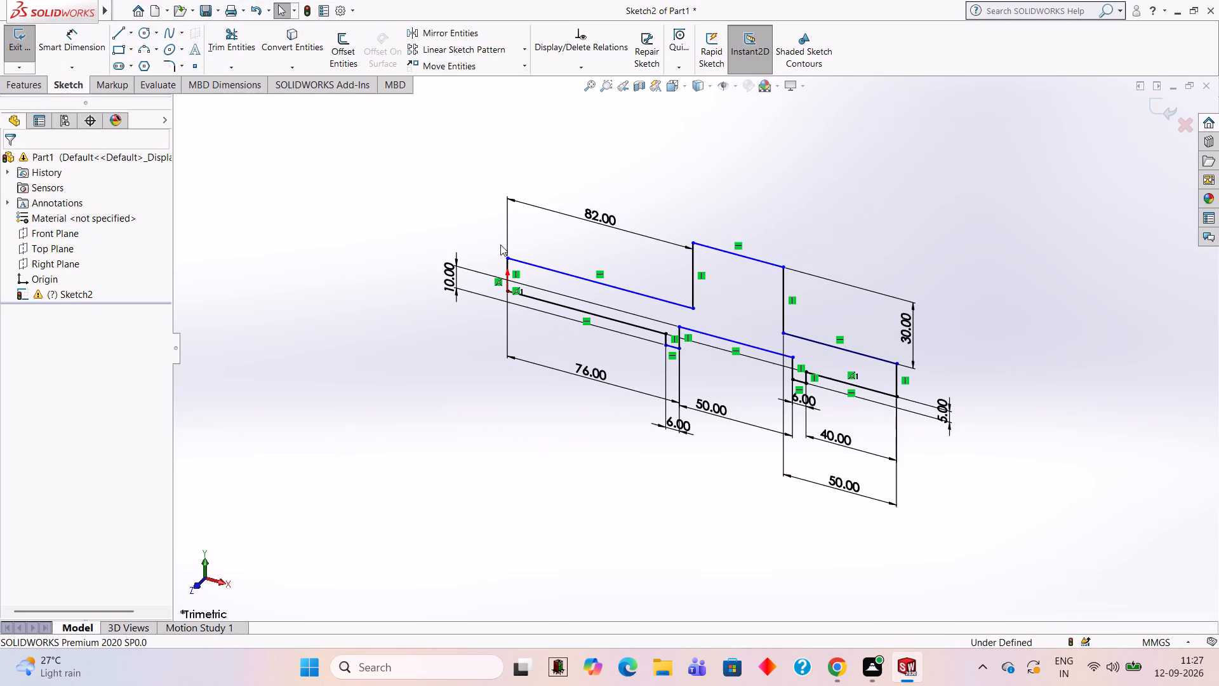
pyautogui.hotkey('ctrl', 'z')
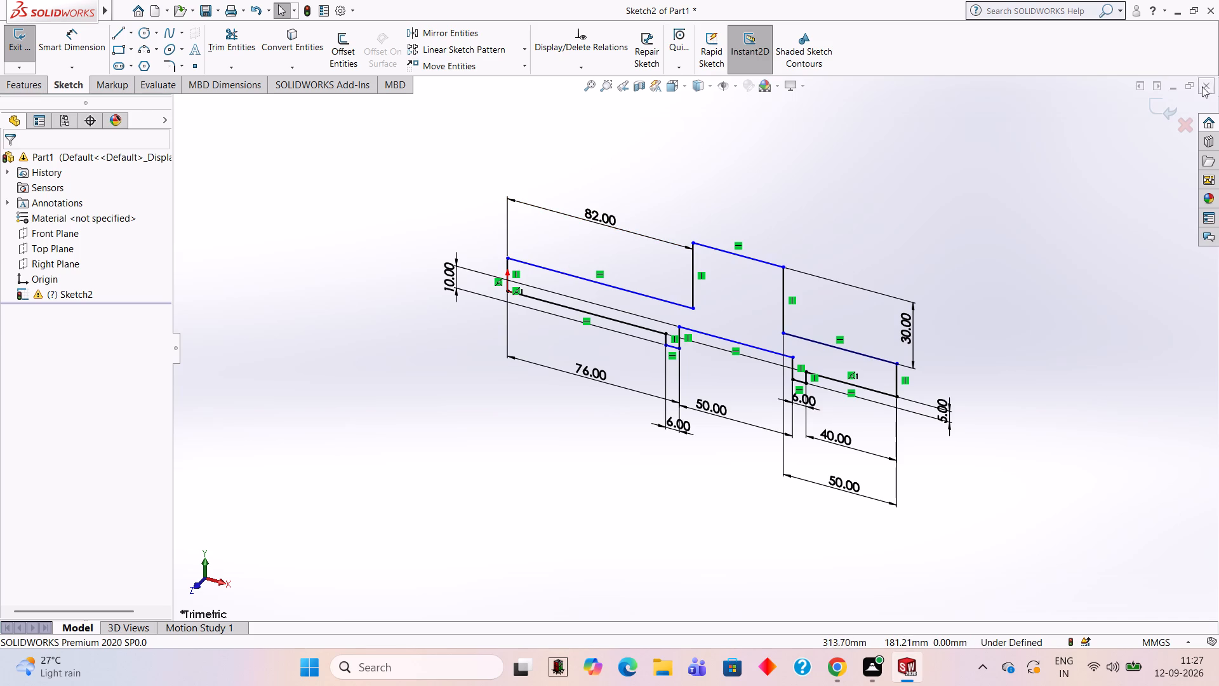
pyautogui.click(1163, 112)
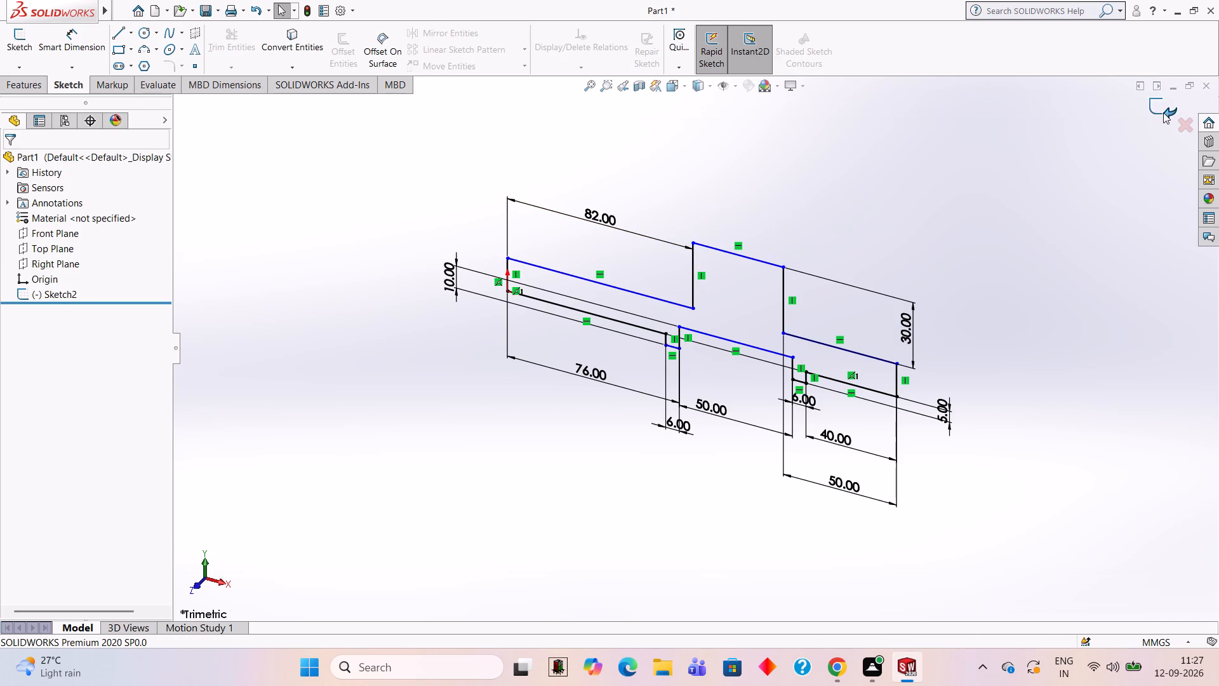
pyautogui.hotkey('ctrl', 'z')
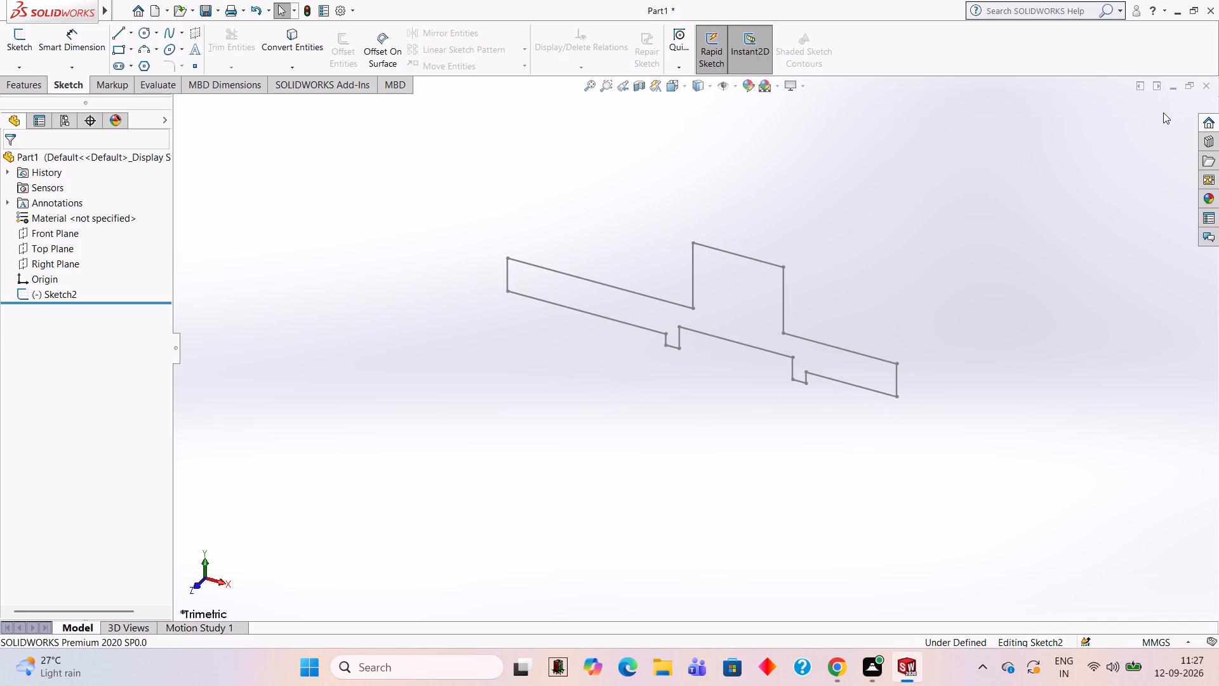
pyautogui.hotkey('ctrl', 'z')
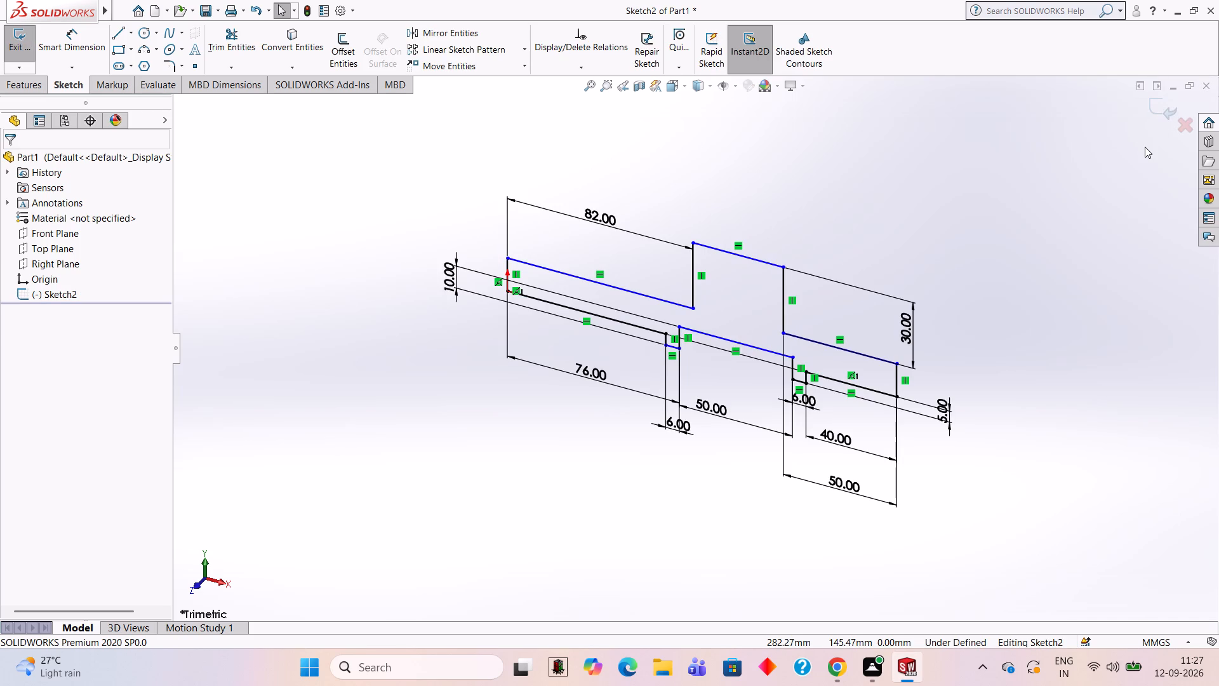
# In Front view, delete the upper line, vertical end line and lower line of the profile's long arm at the origin.
pyautogui.click(220, 584)
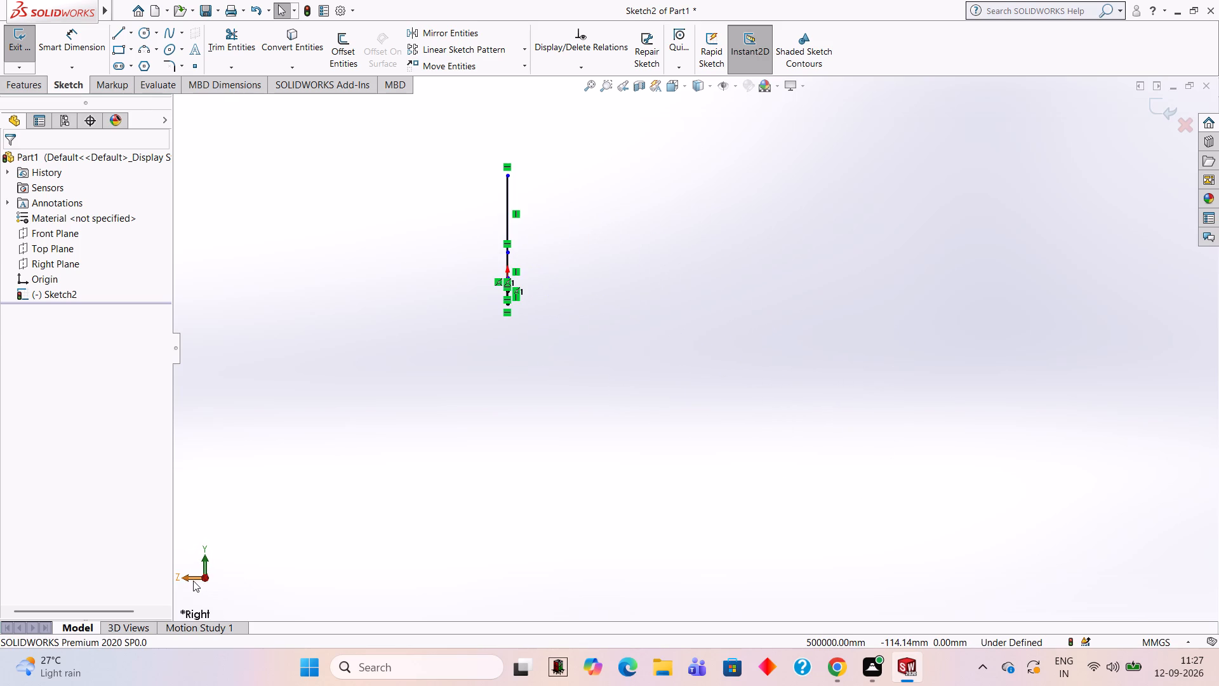
pyautogui.click(193, 581)
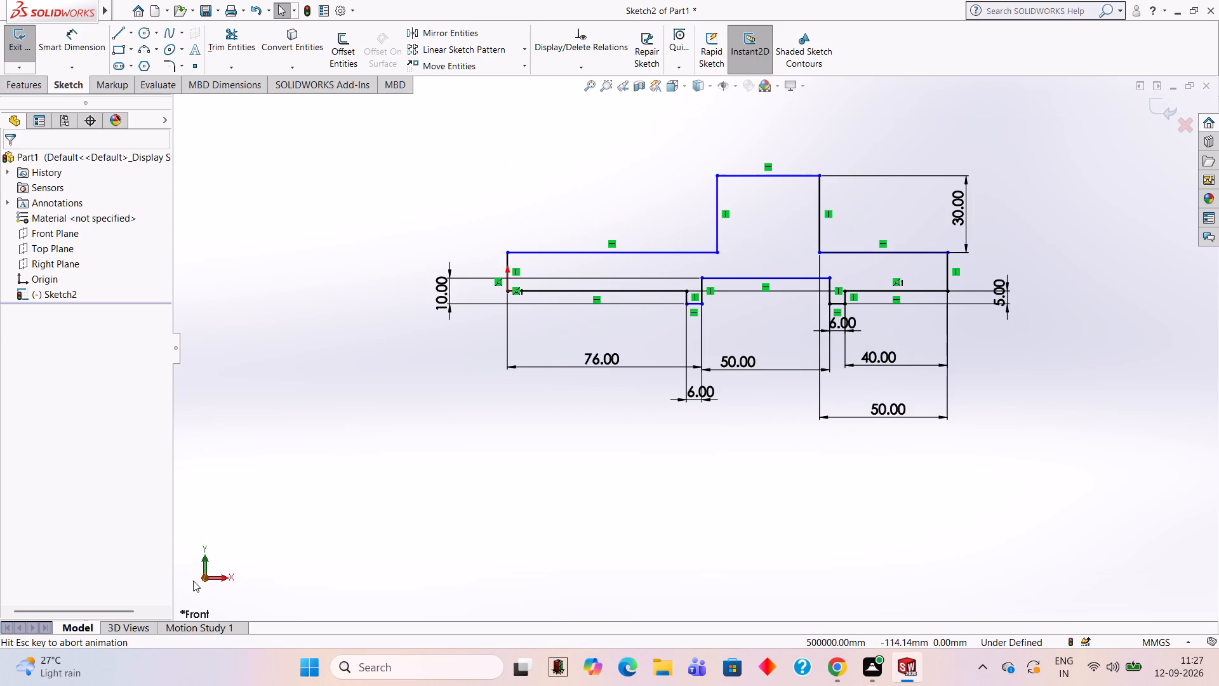
pyautogui.press('Escape')
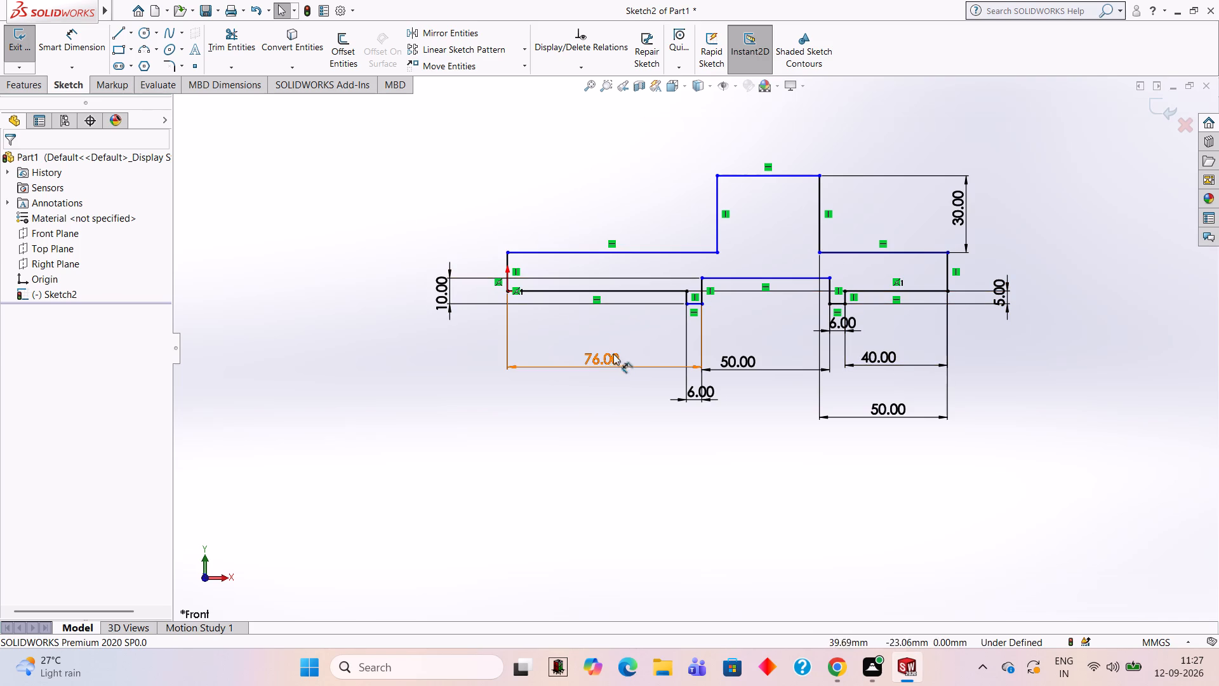
pyautogui.click(555, 256)
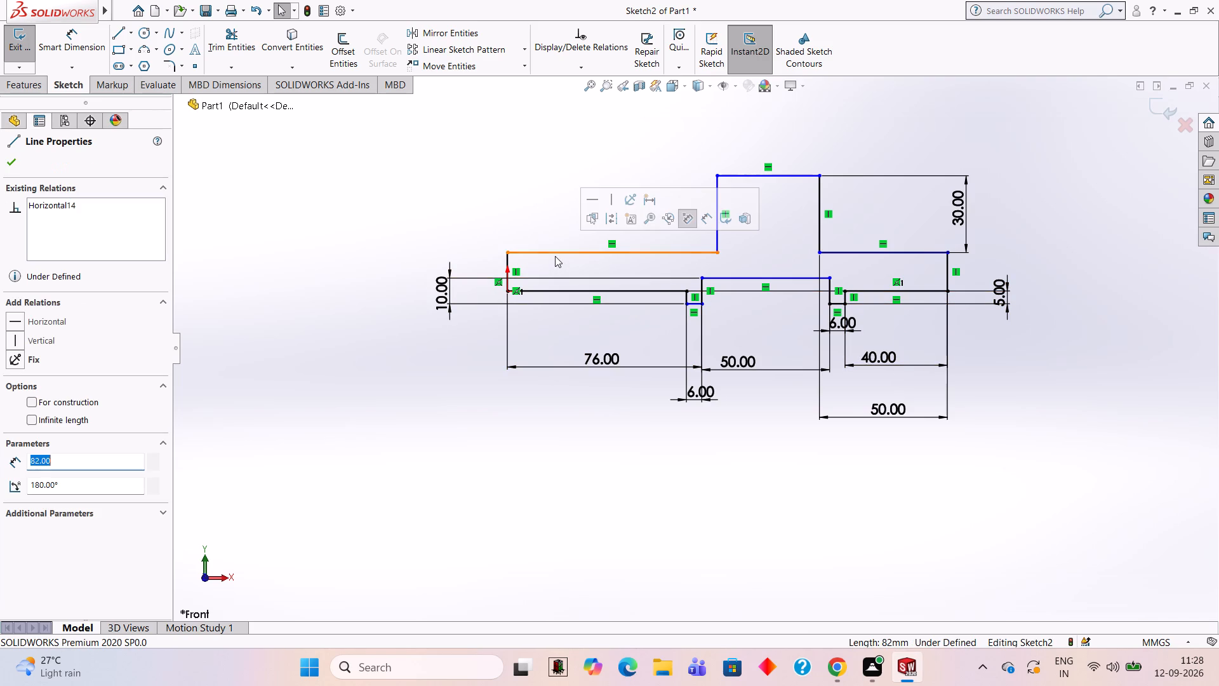
pyautogui.press('Delete')
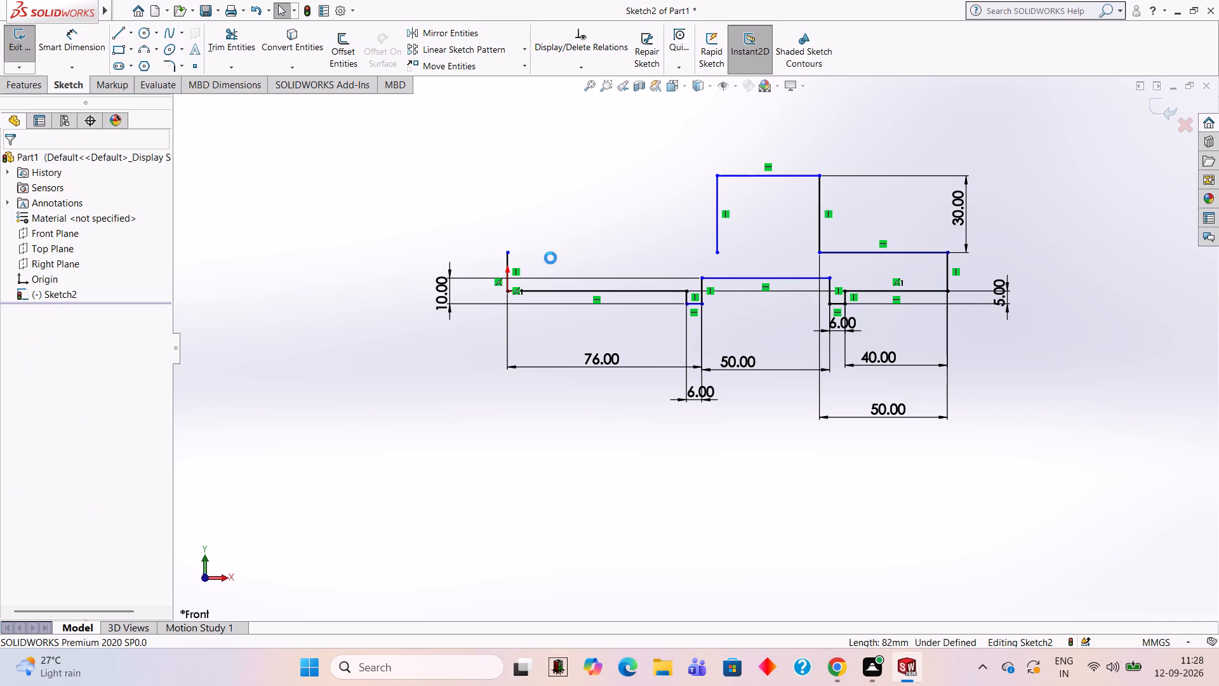
pyautogui.click(509, 262)
pyautogui.press('Delete')
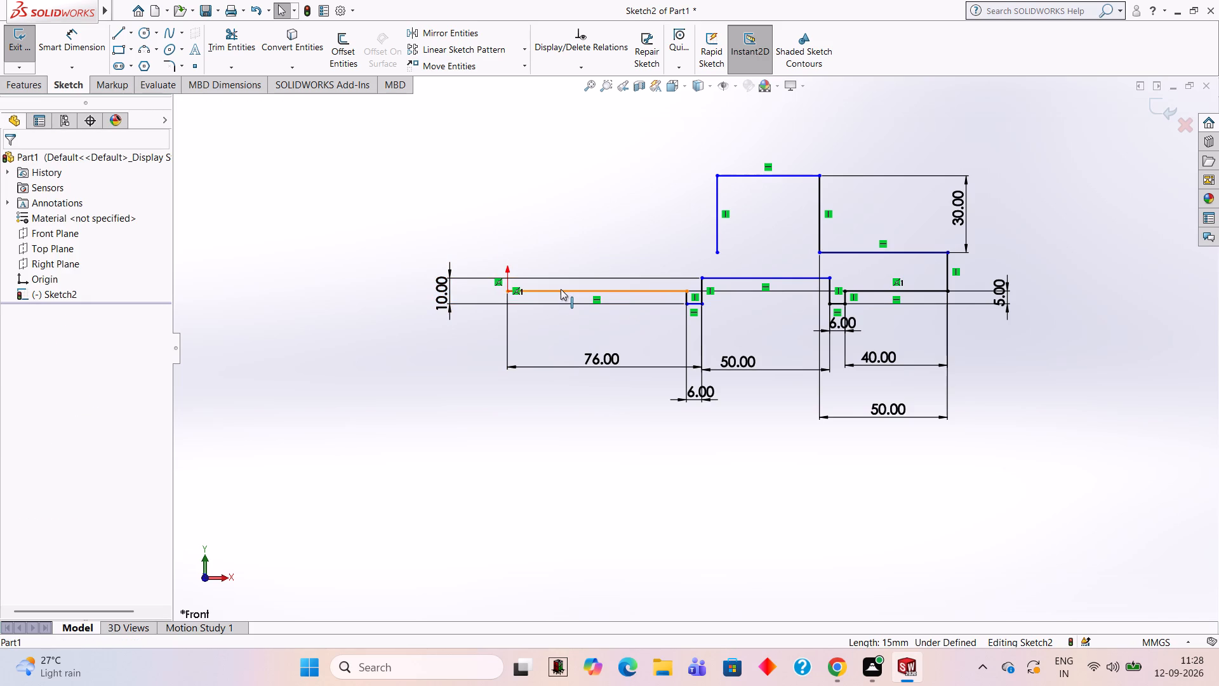
pyautogui.click(561, 289)
pyautogui.press('Delete')
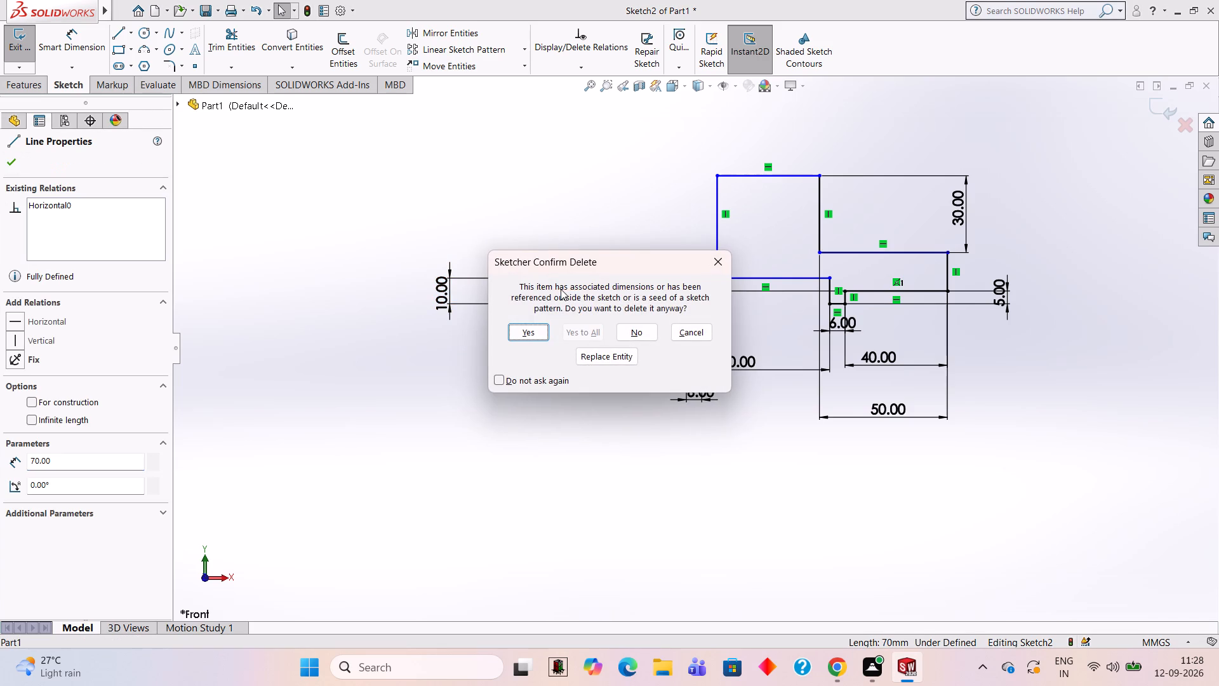
pyautogui.click(549, 333)
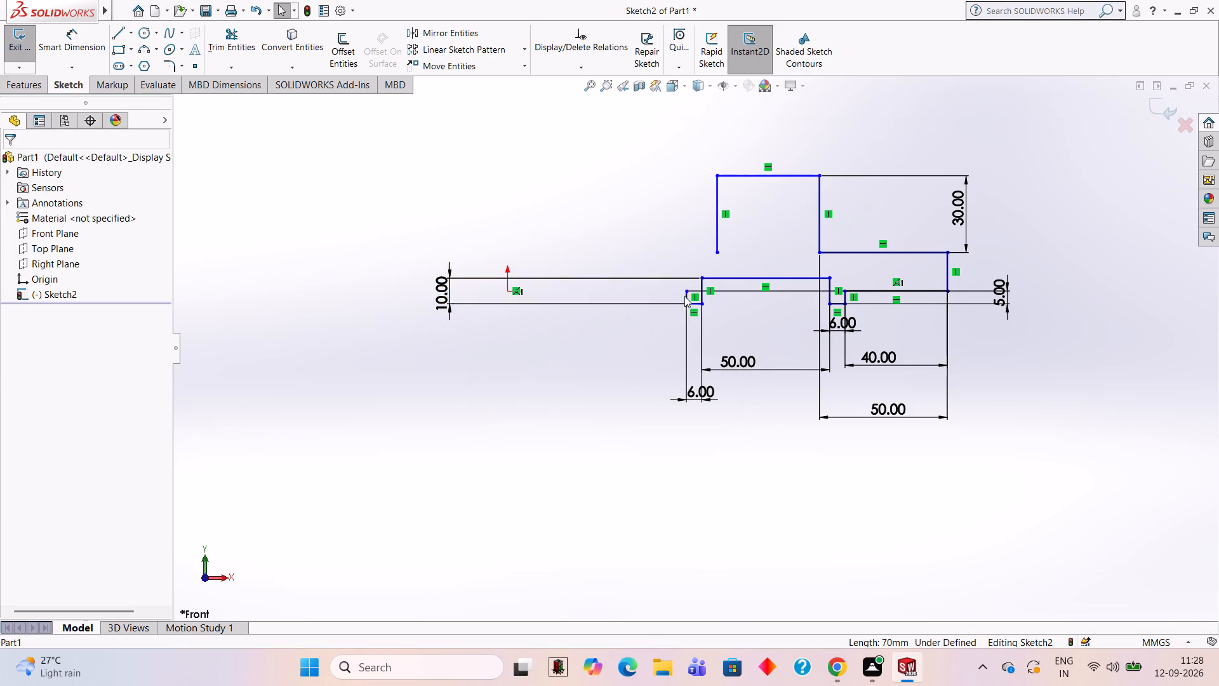
# Redraw the open arm with a 40 mm horizontal line, a 15 mm vertical line and a horizontal line closing at the raised block.
pyautogui.click(114, 33)
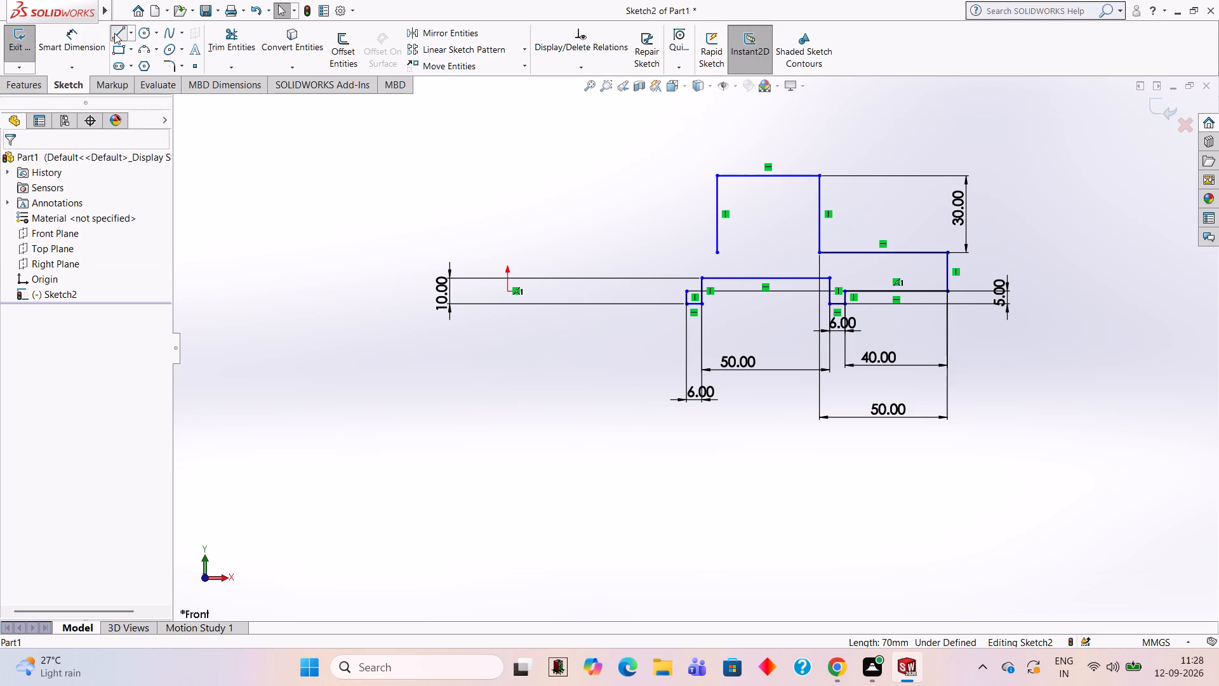
pyautogui.click(684, 293)
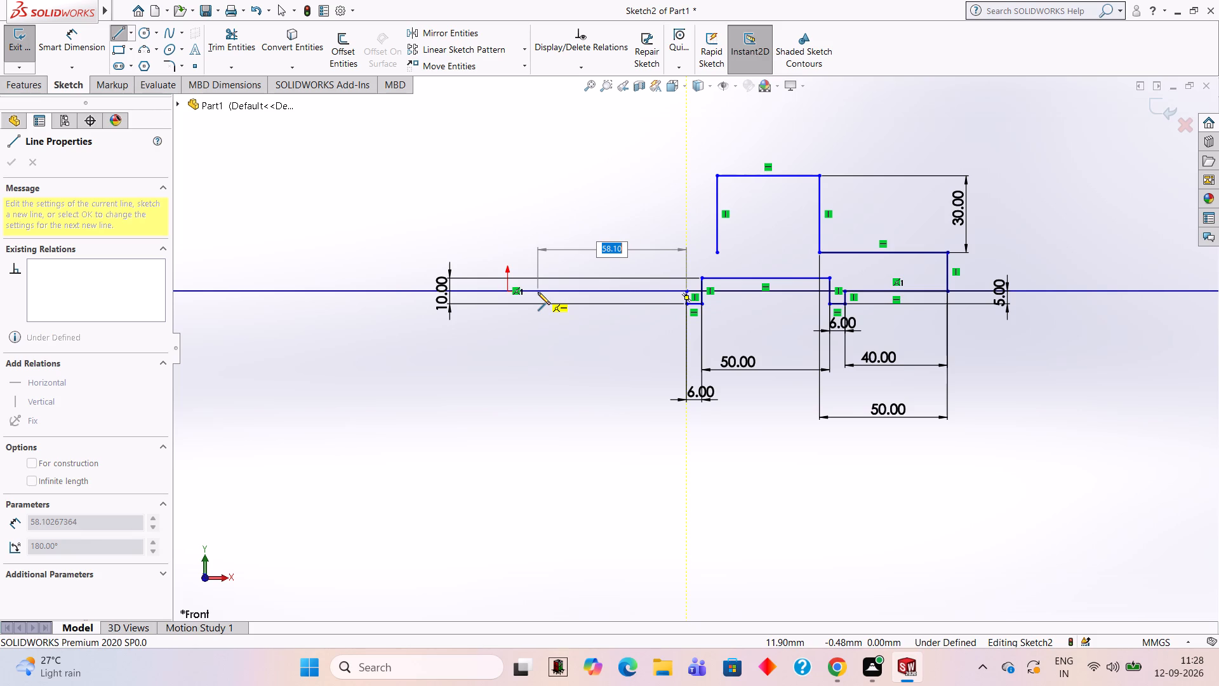
pyautogui.write('40')
pyautogui.press('Return')
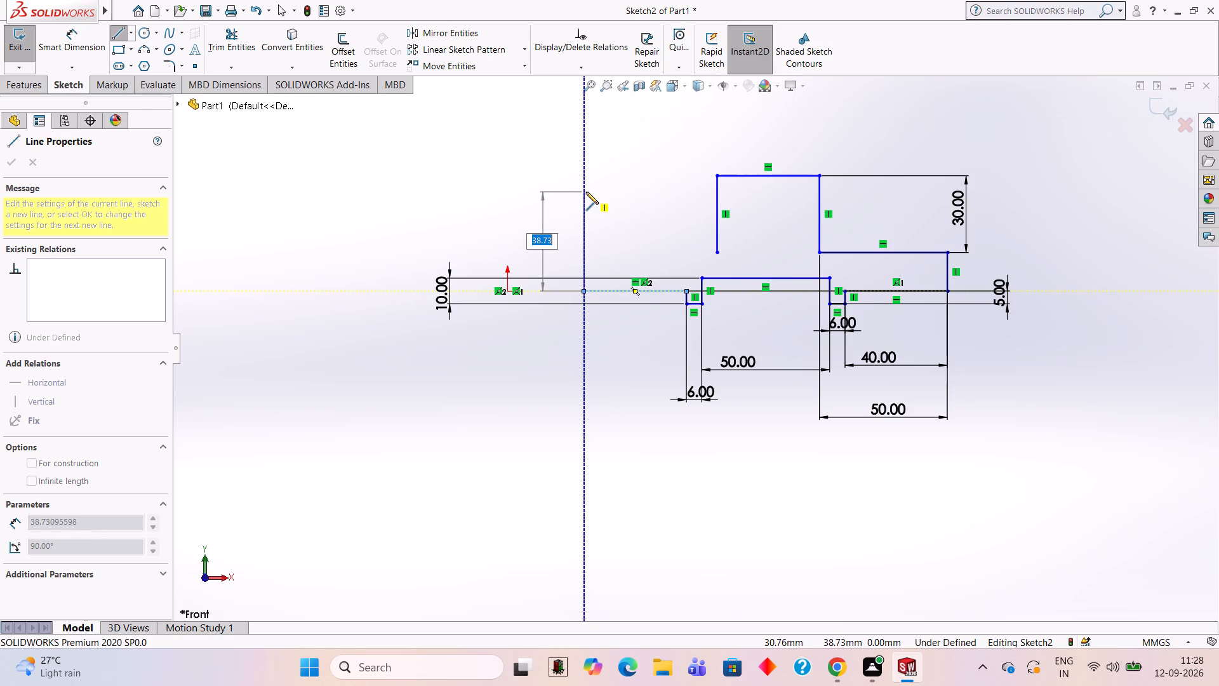
pyautogui.write('15')
pyautogui.press('Return')
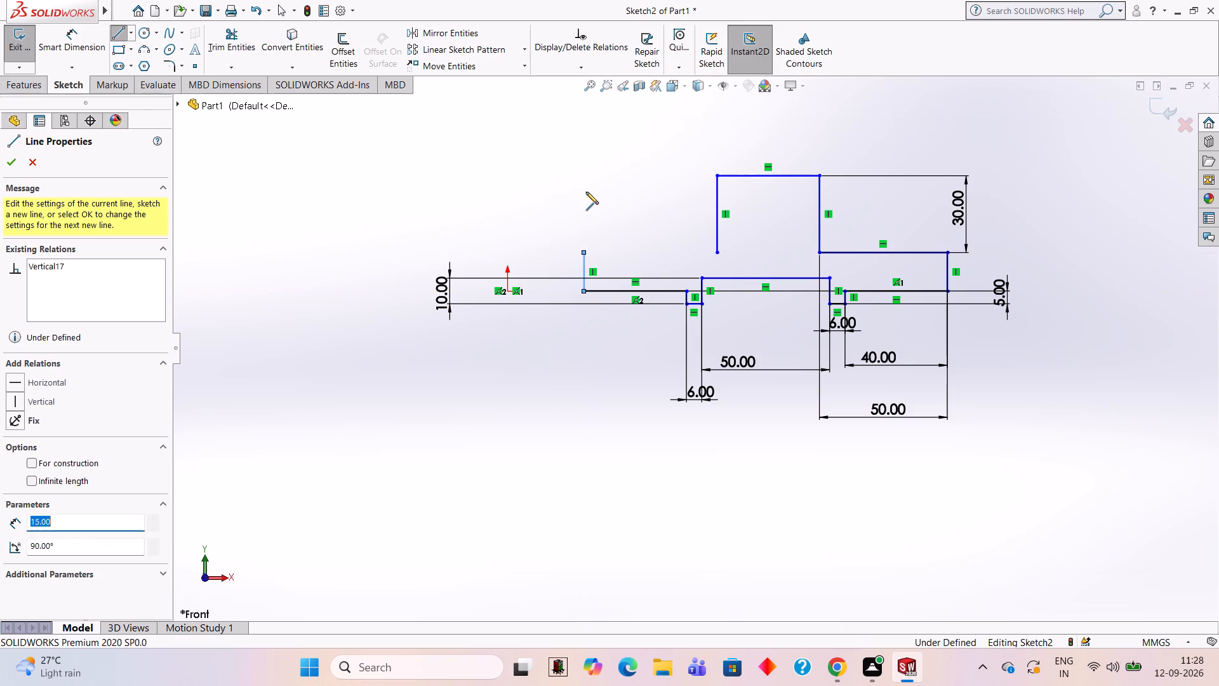
pyautogui.click(716, 252)
pyautogui.press('Escape')
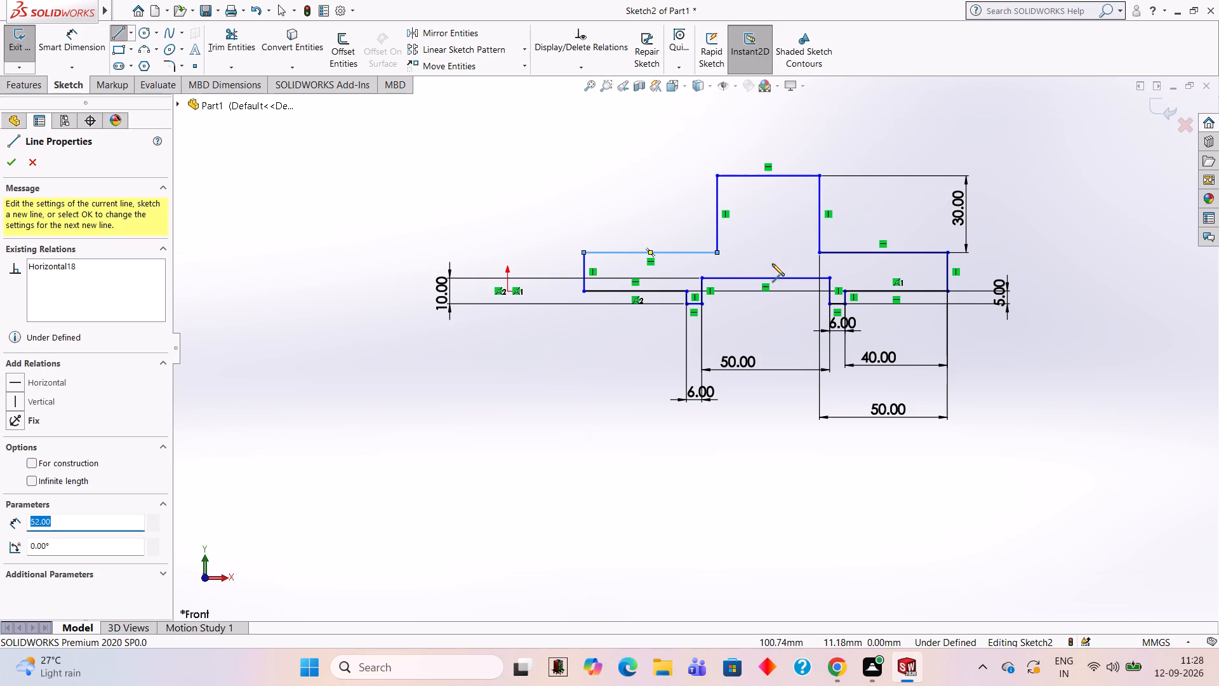
pyautogui.press('Escape')
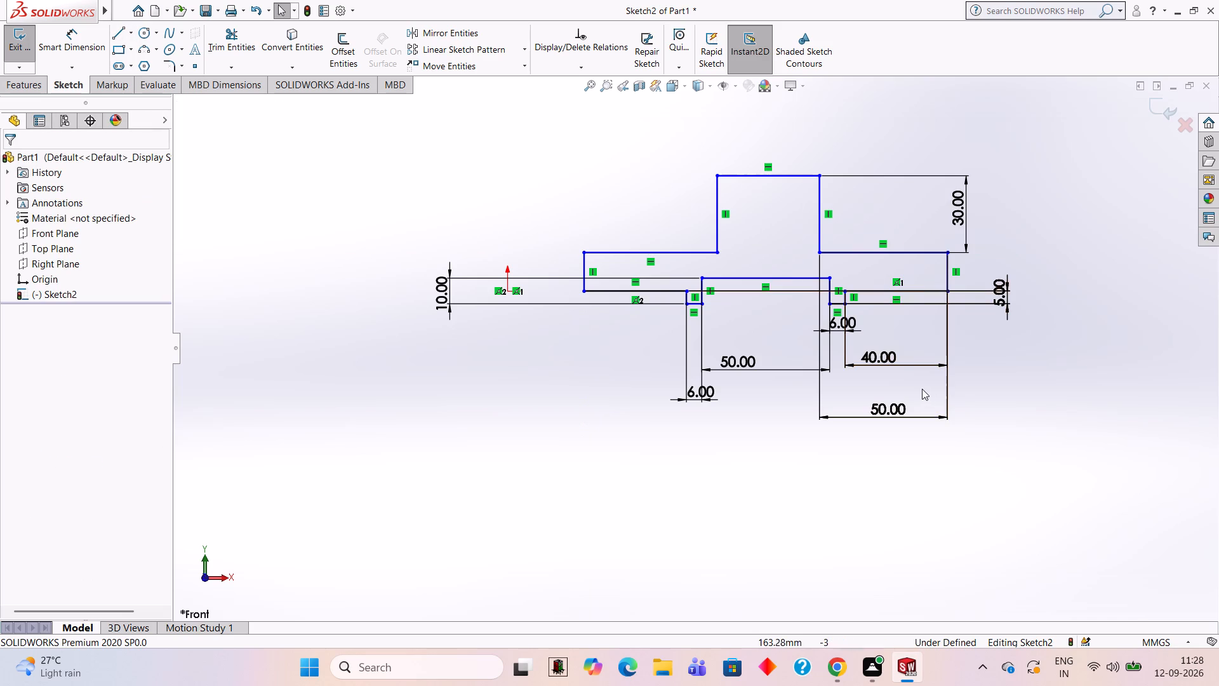
# Dimension the redrawn arm's upper horizontal line as 50 mm, placing the dimension below the profile.
pyautogui.click(103, 43)
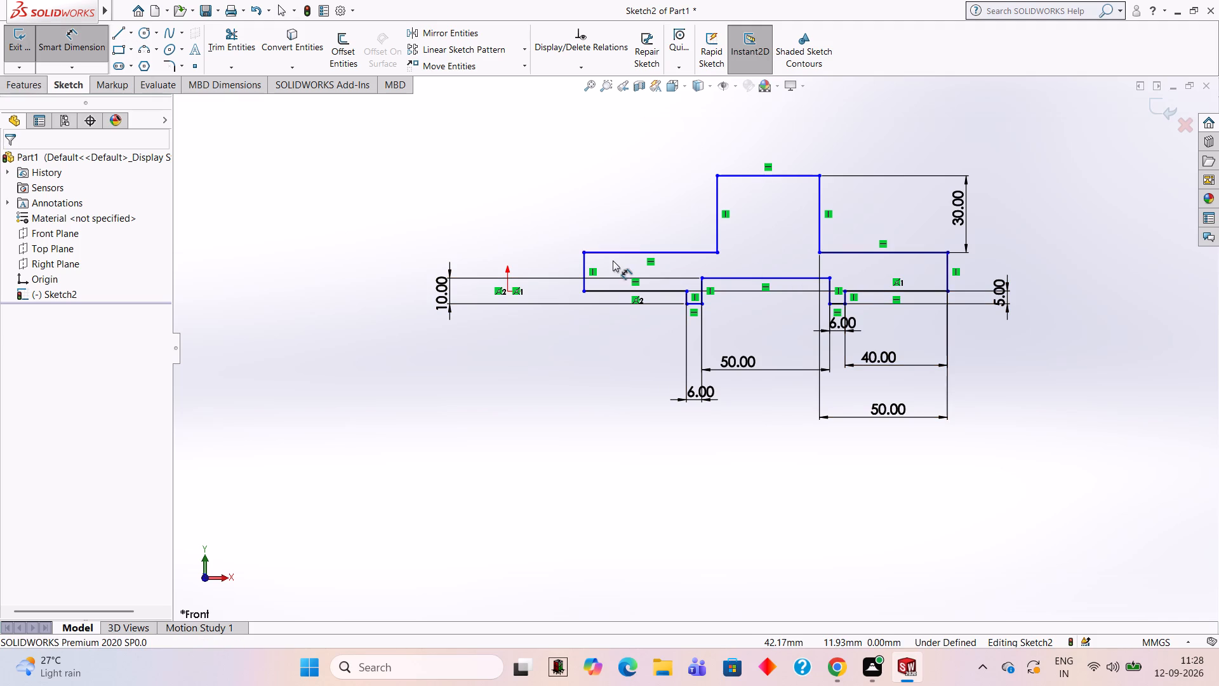
pyautogui.click(612, 249)
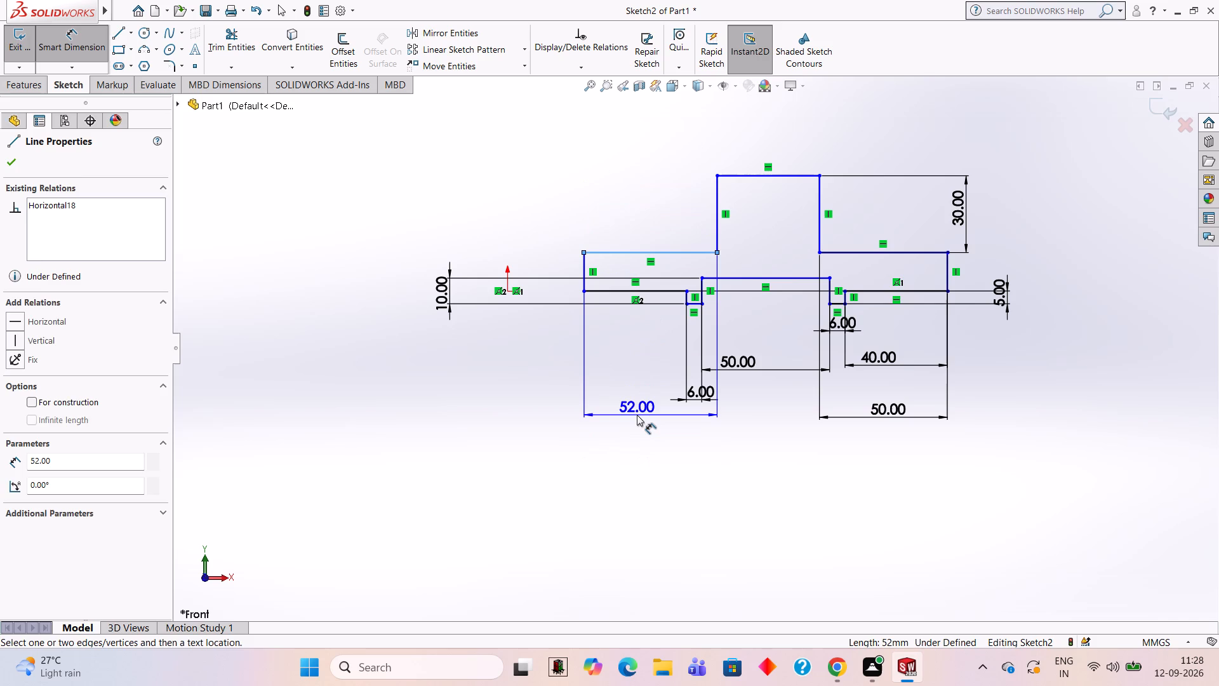
pyautogui.click(637, 415)
pyautogui.write('50')
pyautogui.press('Return')
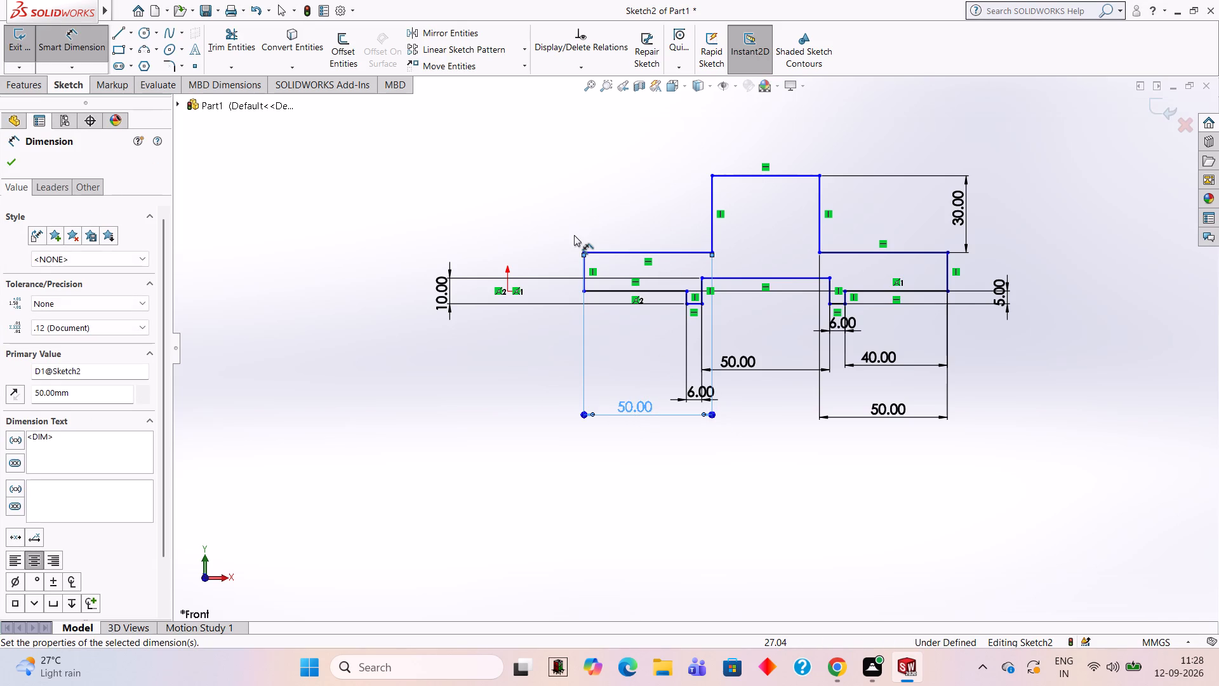
pyautogui.press('Escape')
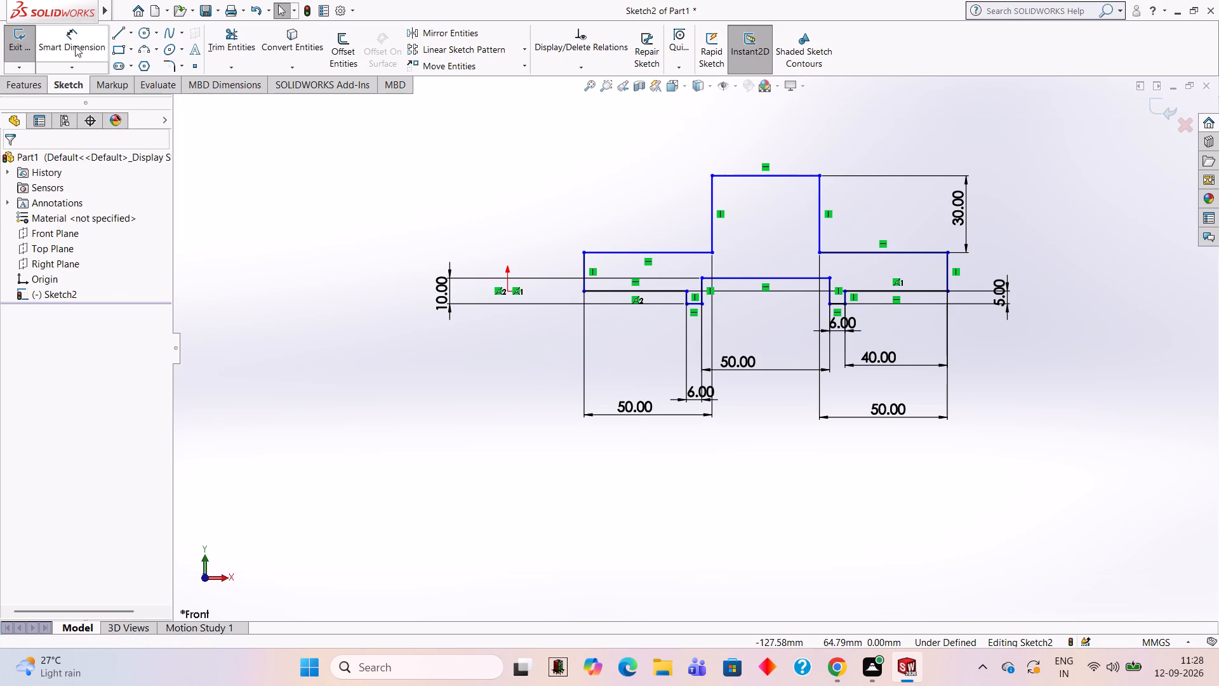
# Dimension the vertical distance from the origin-side arm's upper outer corner to the adjacent underside foot's lower corner as 20 mm.
pyautogui.click(99, 47)
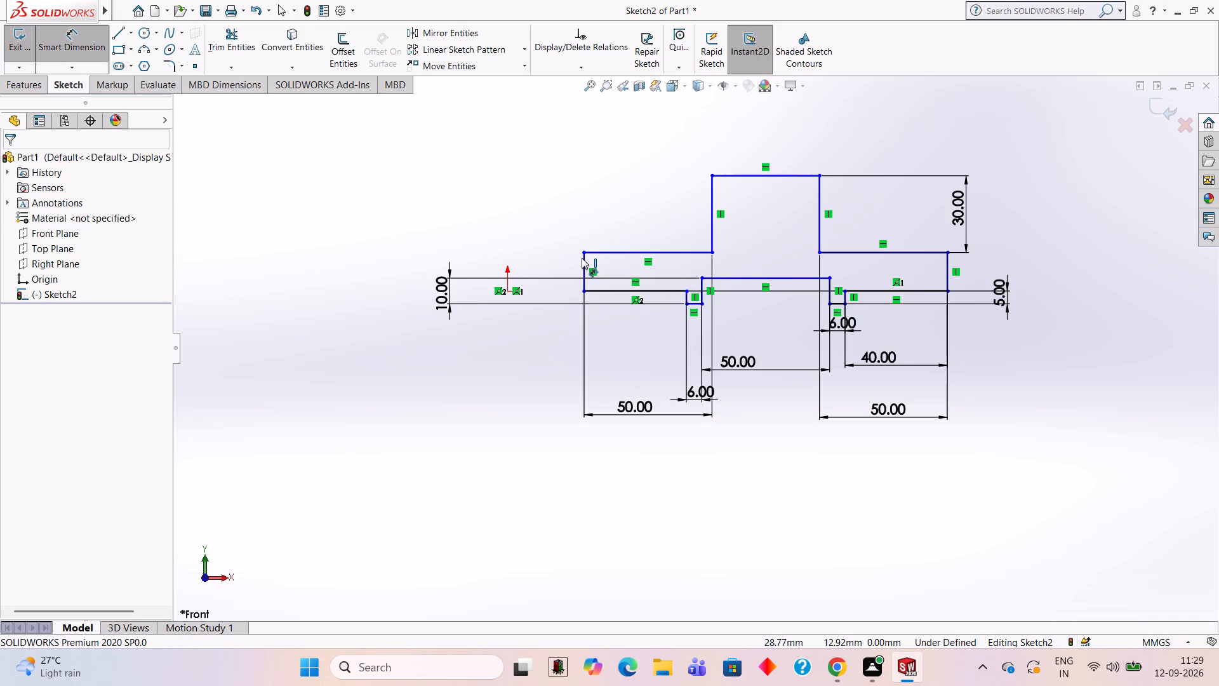
pyautogui.click(586, 255)
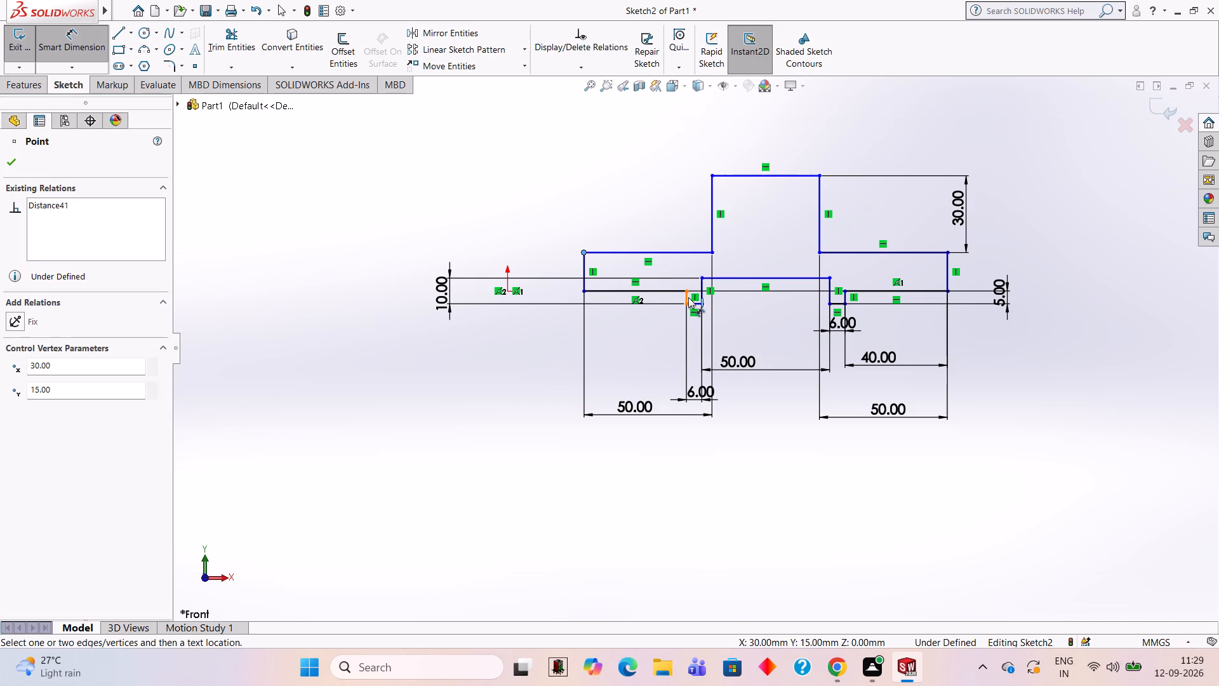
pyautogui.click(688, 306)
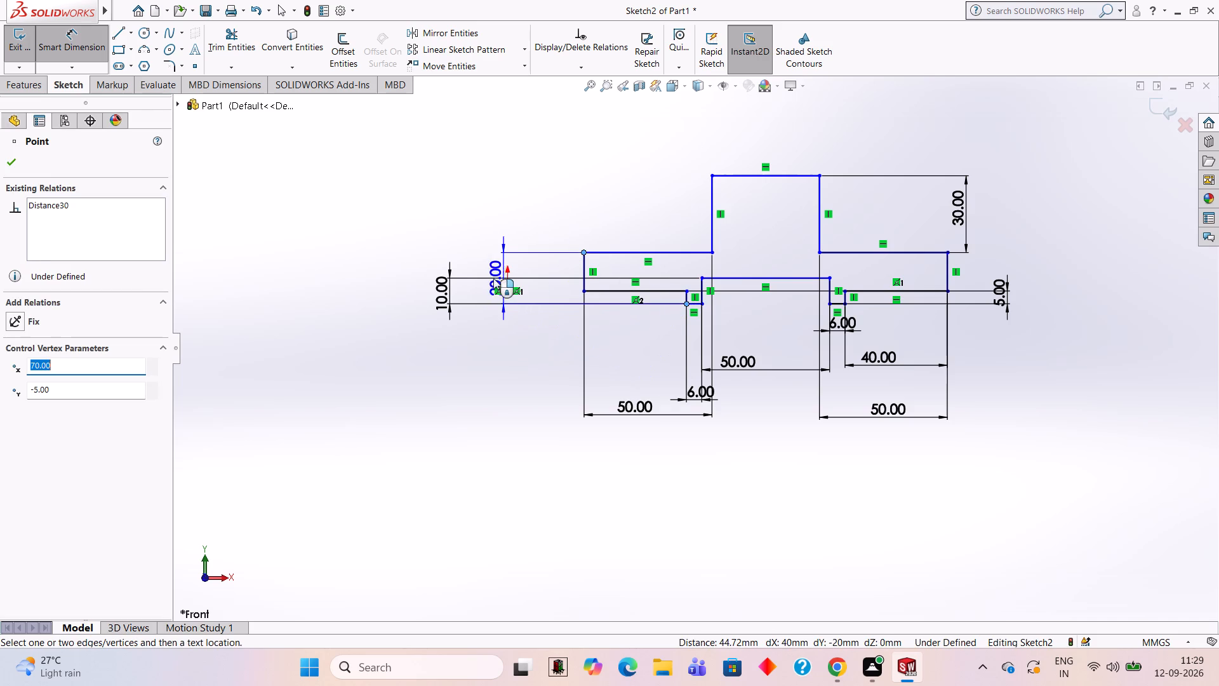
pyautogui.click(487, 277)
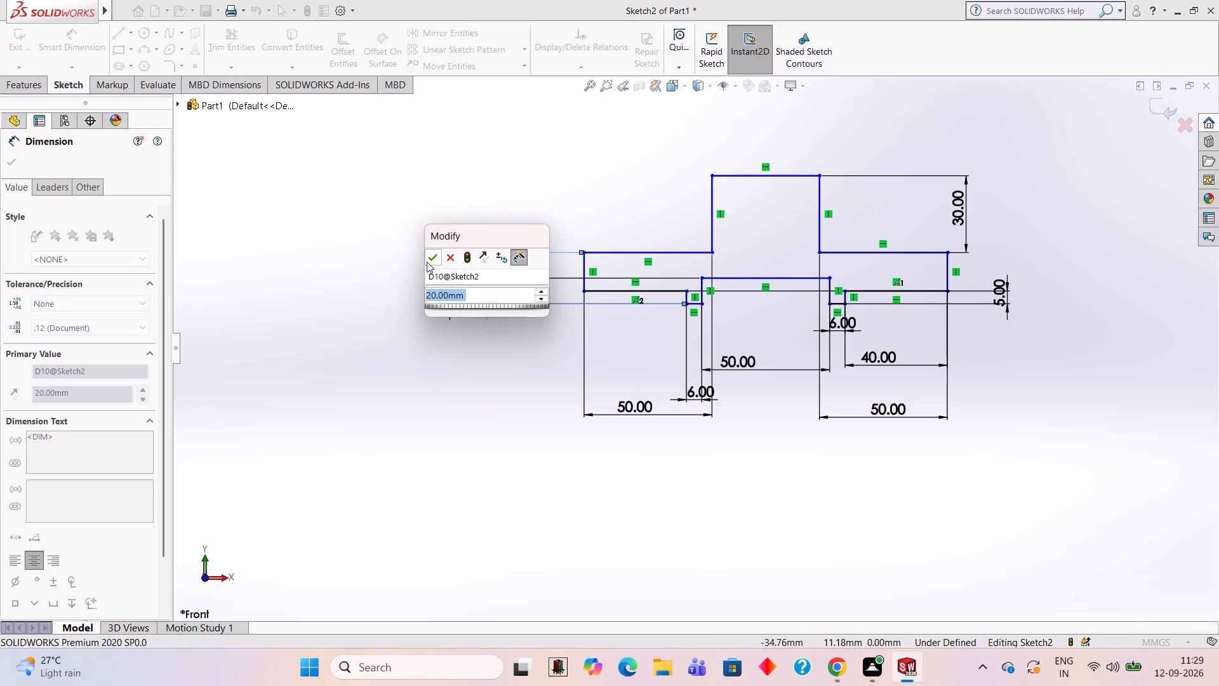
pyautogui.click(427, 262)
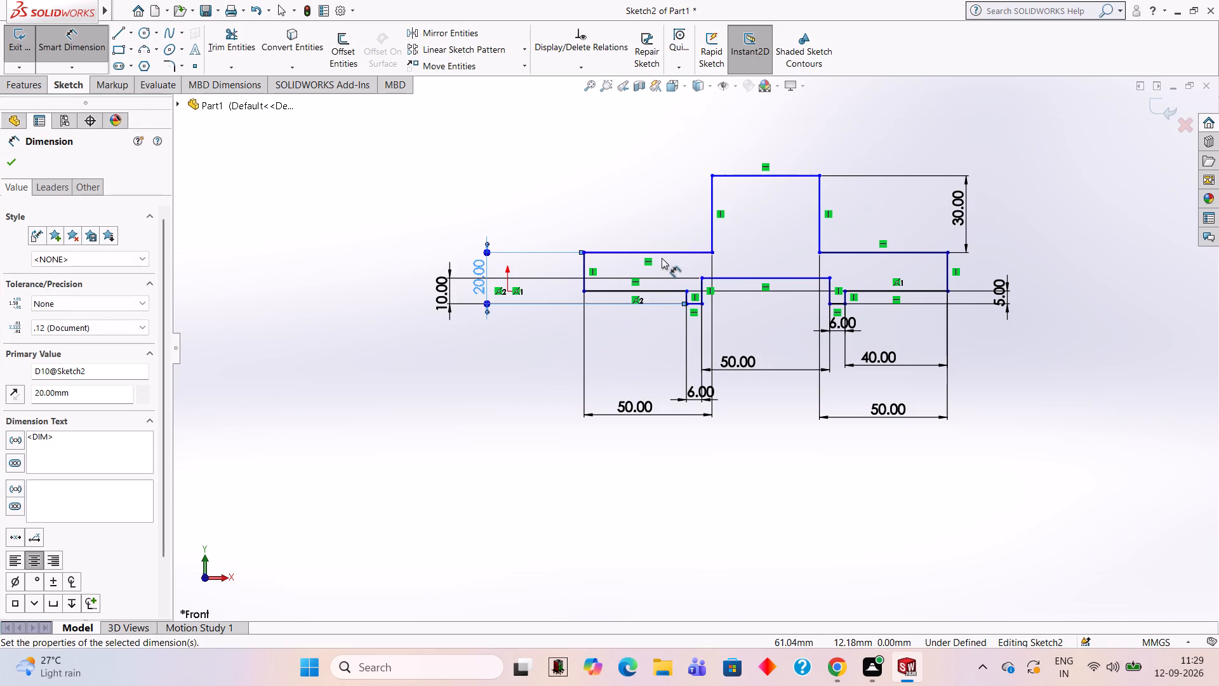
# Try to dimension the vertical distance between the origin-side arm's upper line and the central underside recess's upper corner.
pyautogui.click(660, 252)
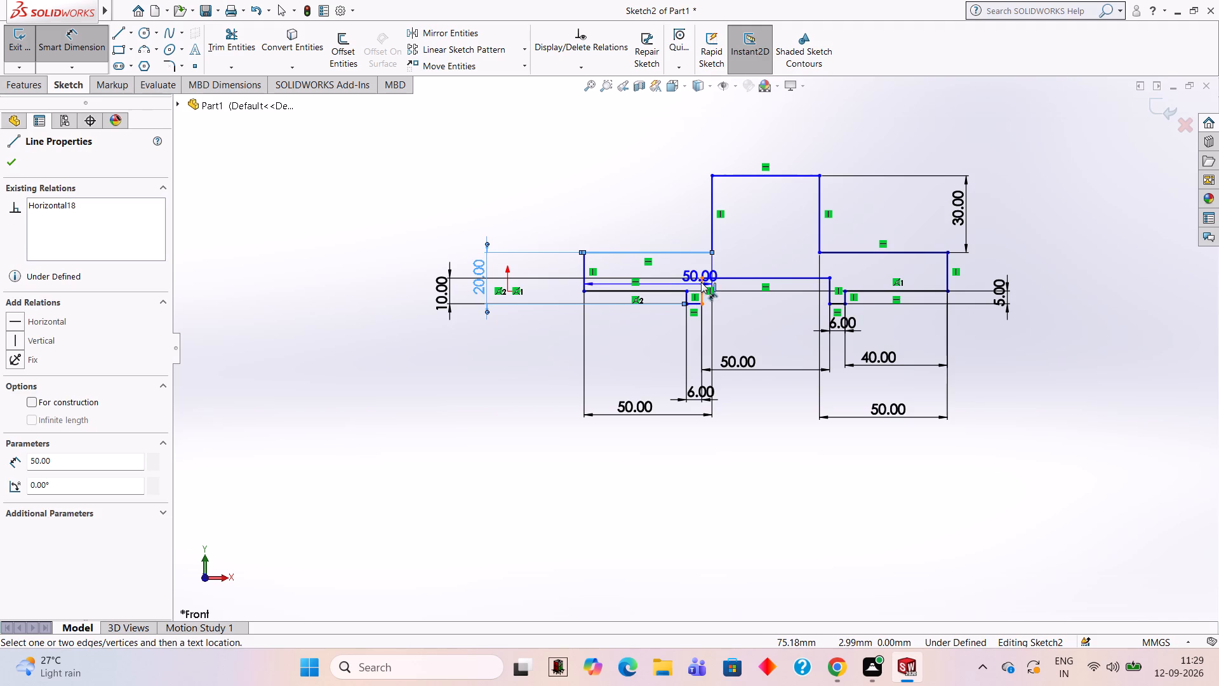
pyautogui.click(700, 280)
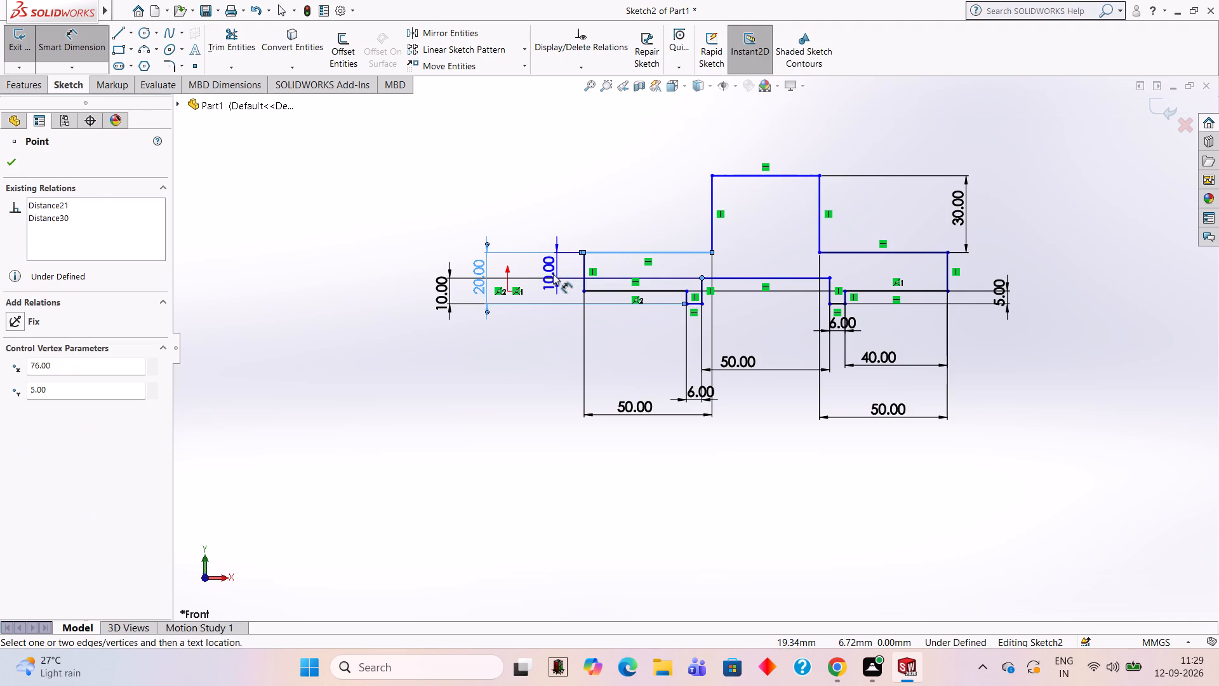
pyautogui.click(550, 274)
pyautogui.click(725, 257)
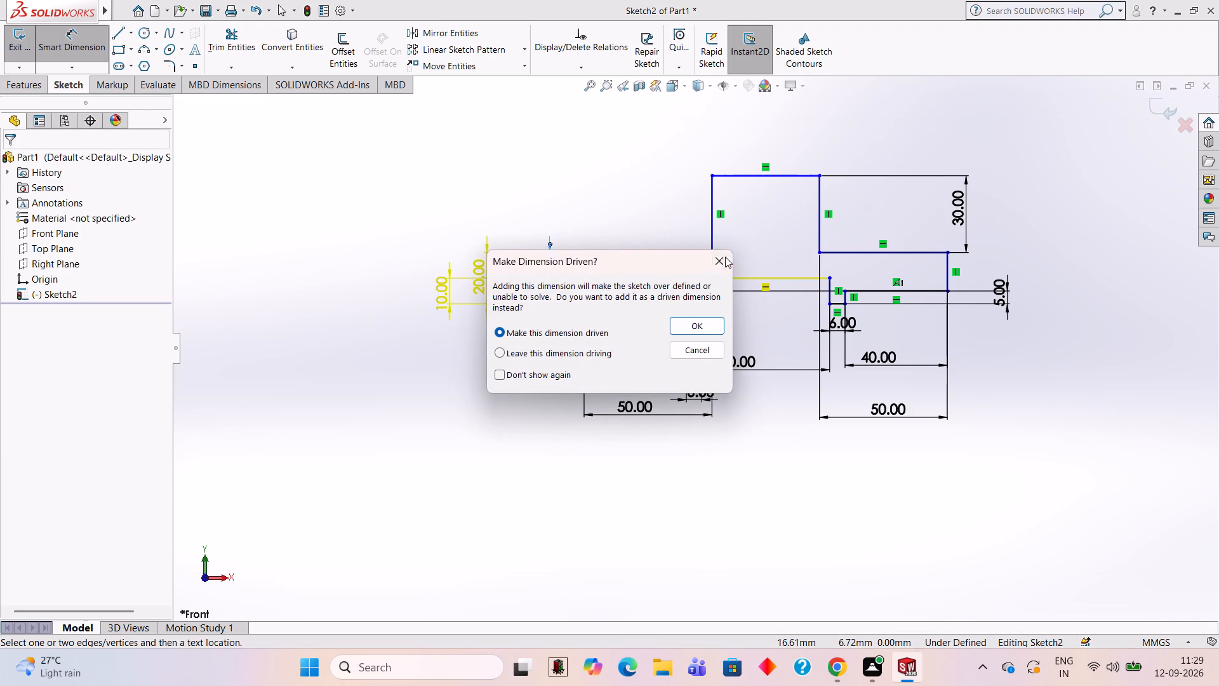
# Dimension the raised block's origin-side vertical line as 30 mm, placing the dimension above the arm.
pyautogui.click(714, 203)
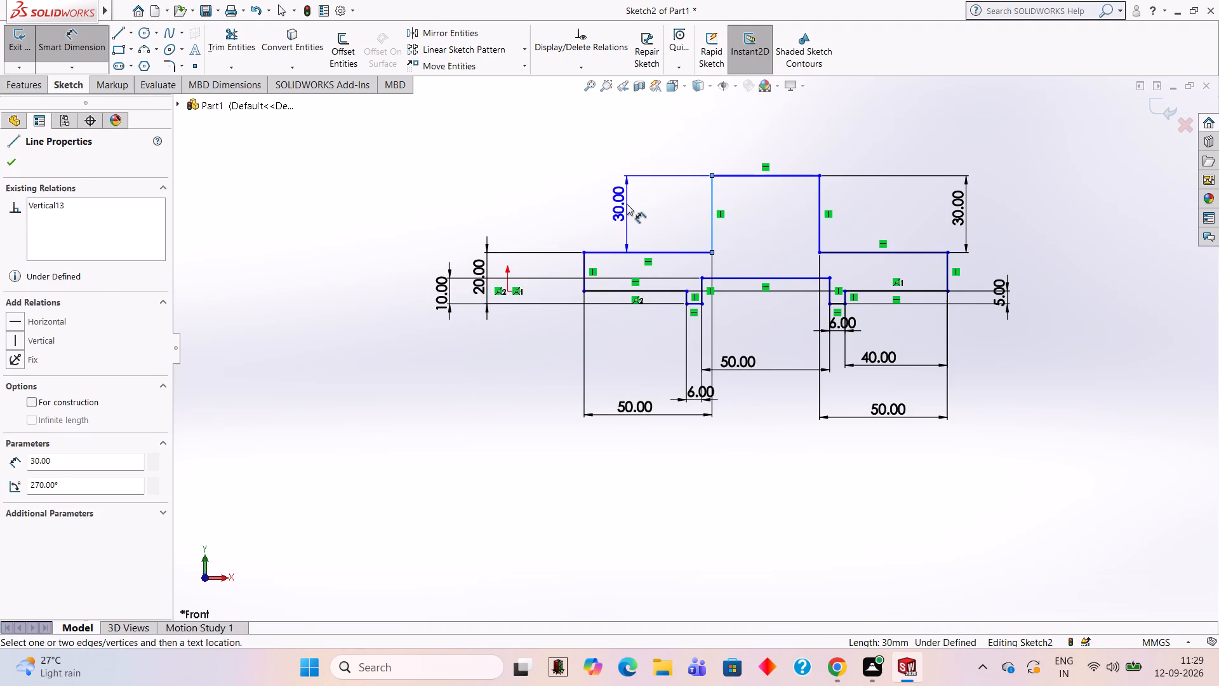
pyautogui.click(627, 204)
pyautogui.click(572, 183)
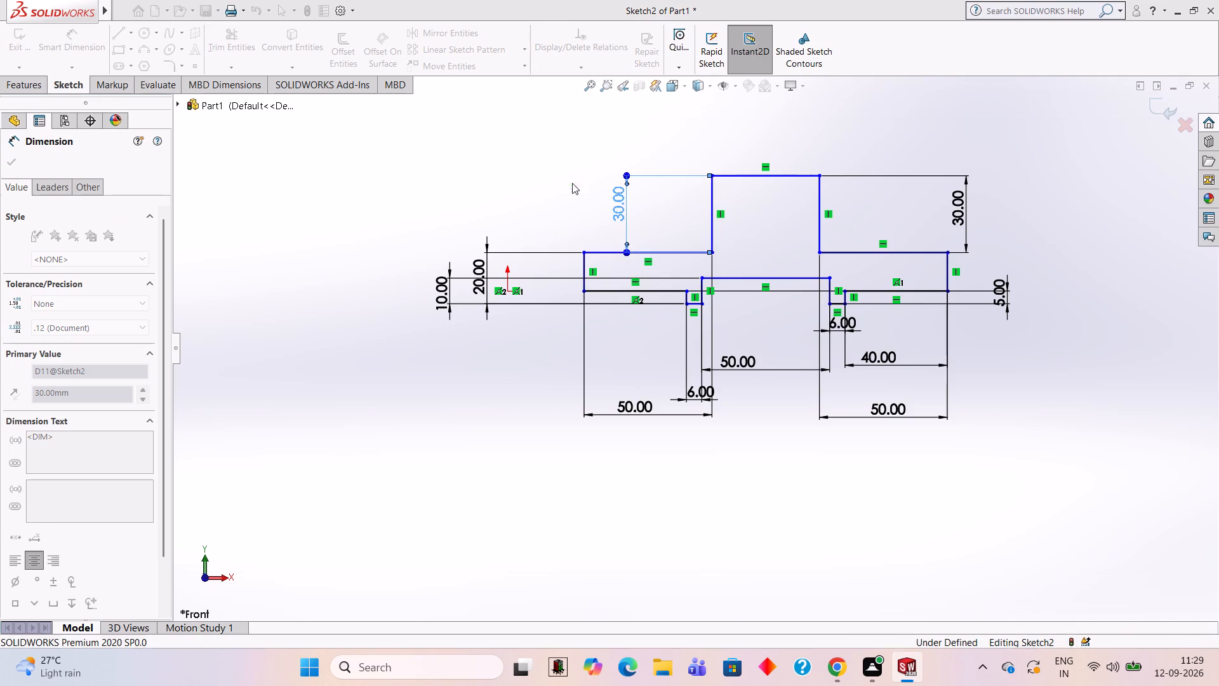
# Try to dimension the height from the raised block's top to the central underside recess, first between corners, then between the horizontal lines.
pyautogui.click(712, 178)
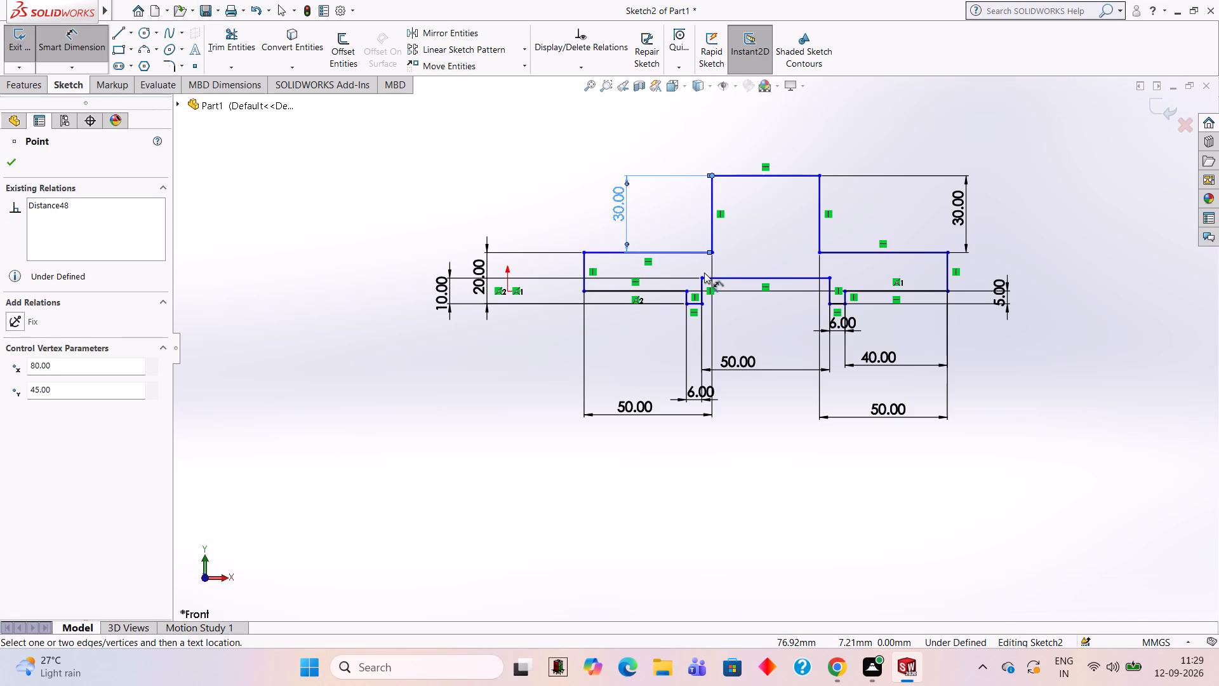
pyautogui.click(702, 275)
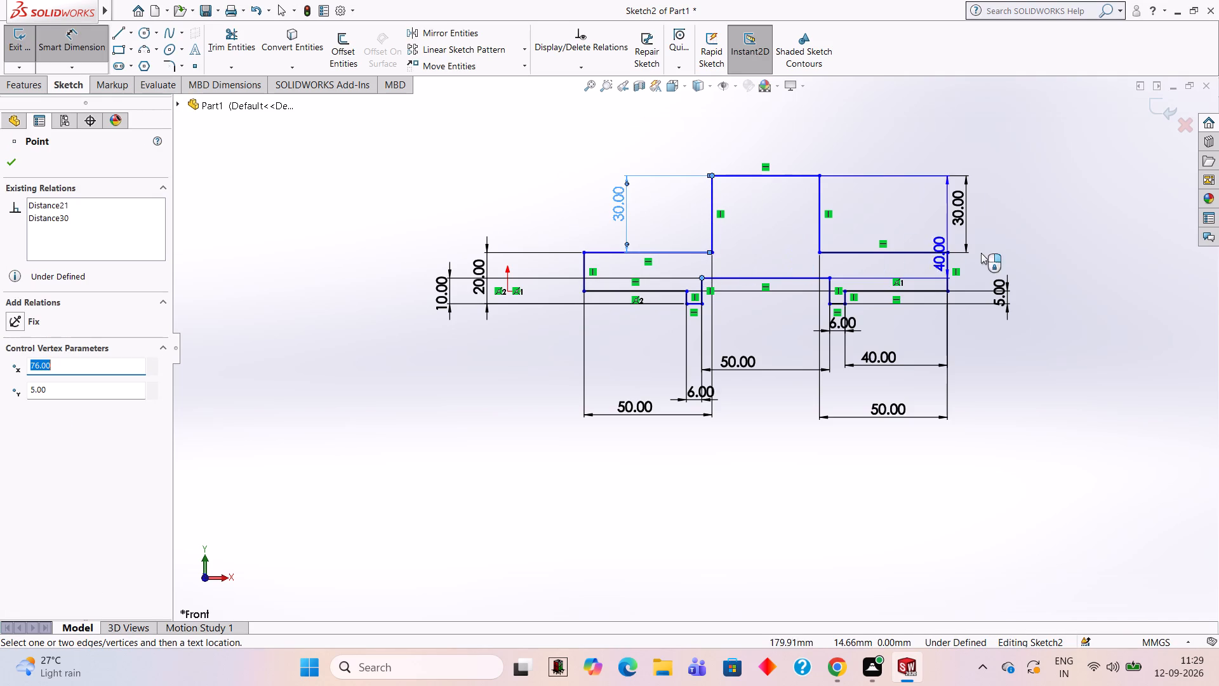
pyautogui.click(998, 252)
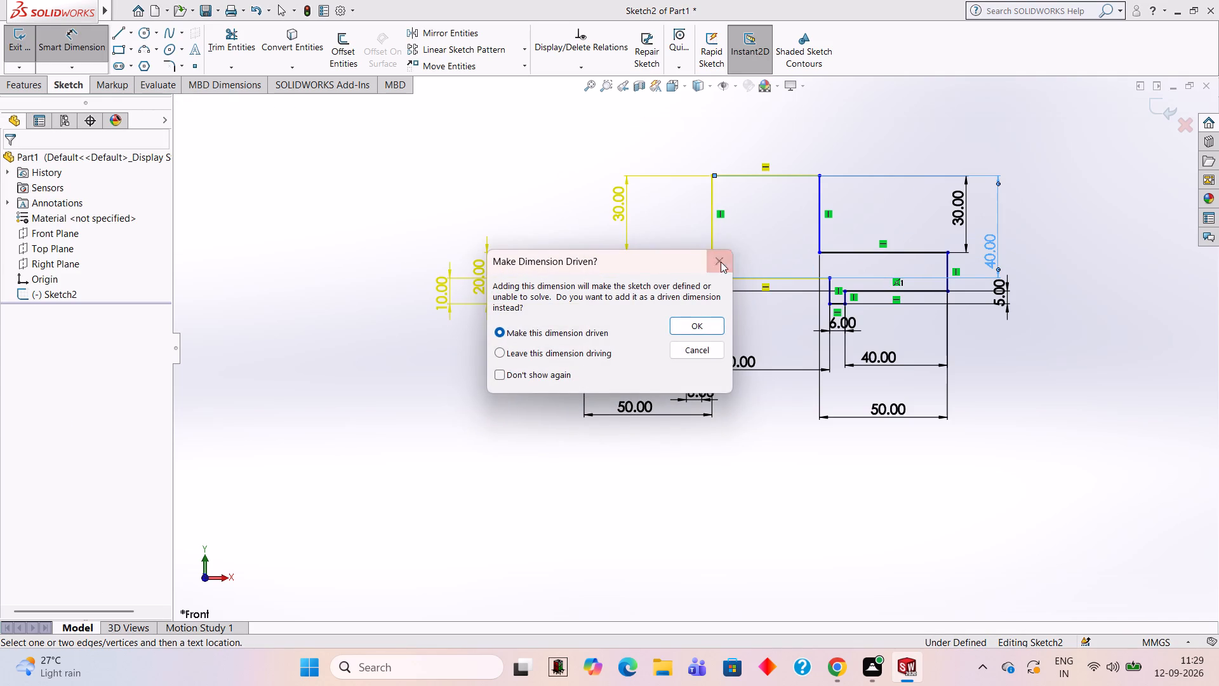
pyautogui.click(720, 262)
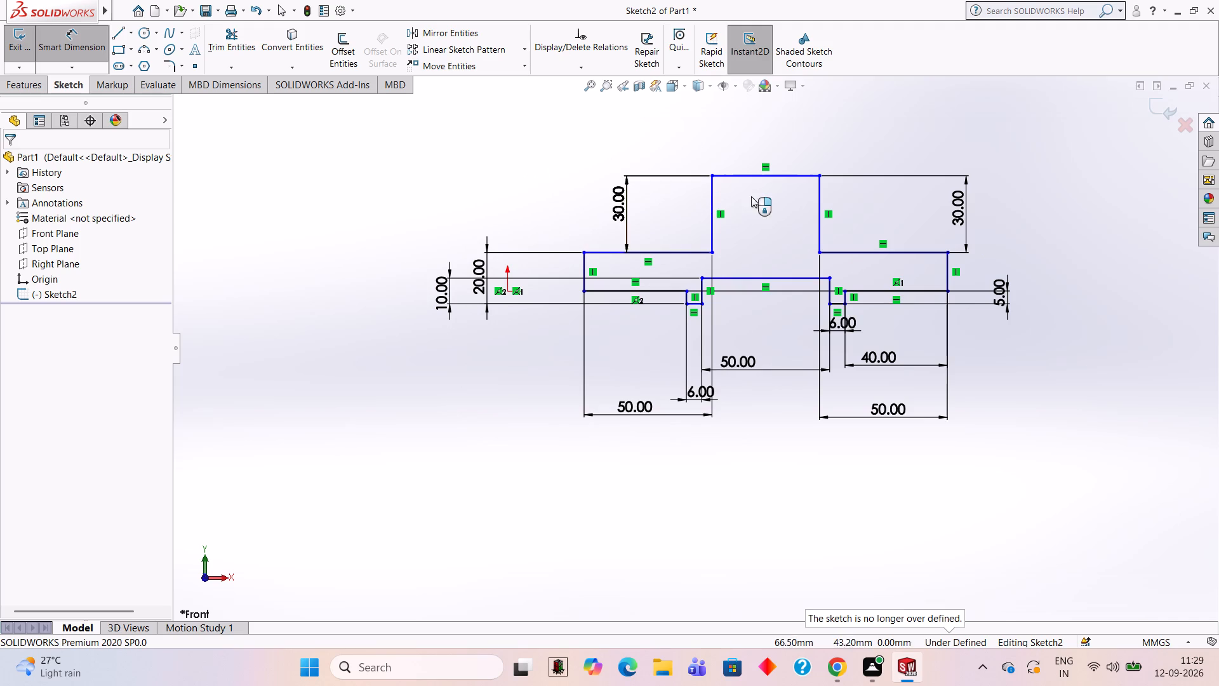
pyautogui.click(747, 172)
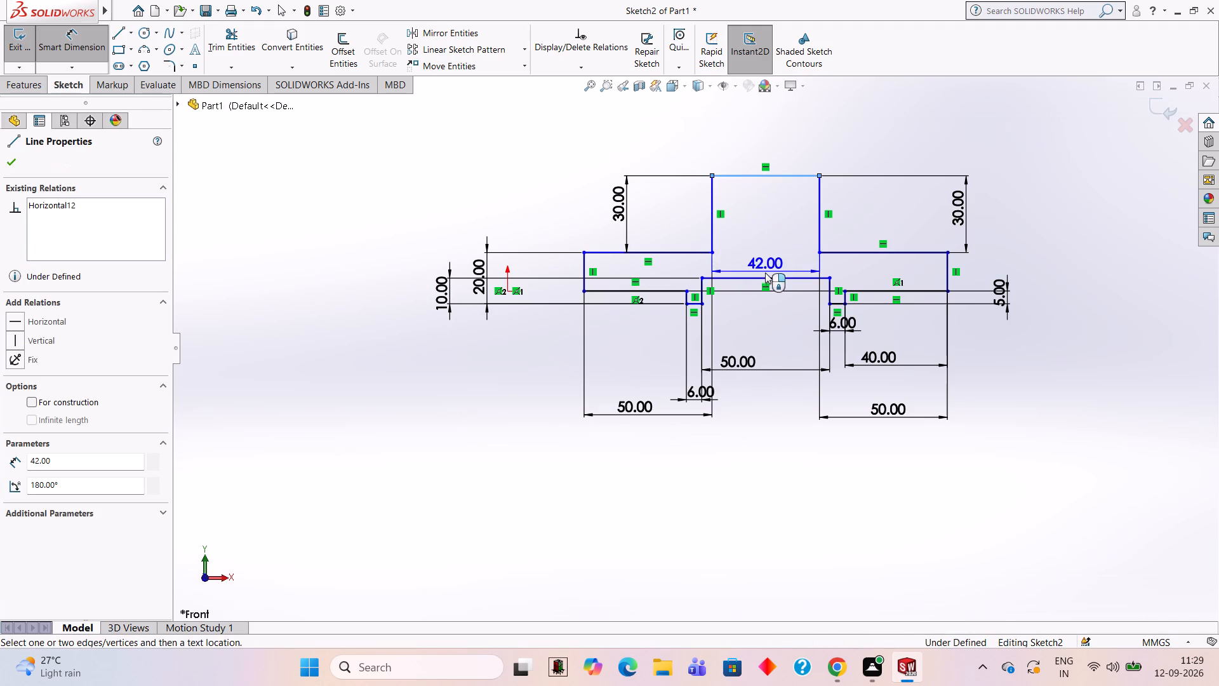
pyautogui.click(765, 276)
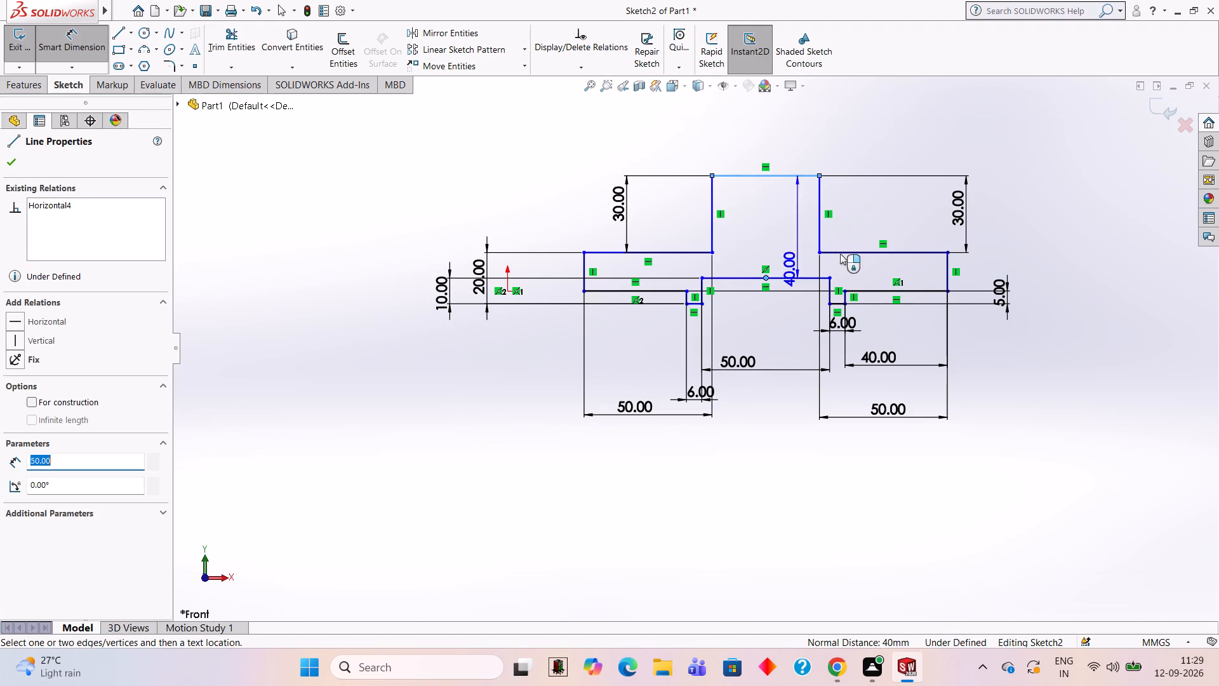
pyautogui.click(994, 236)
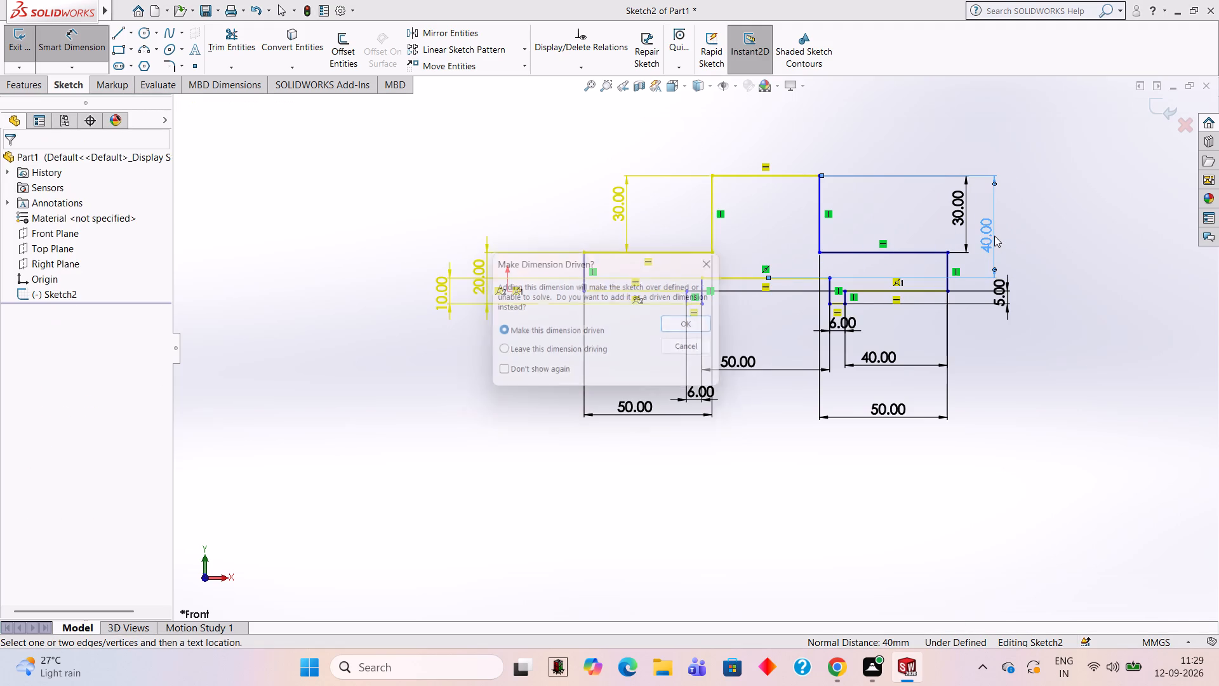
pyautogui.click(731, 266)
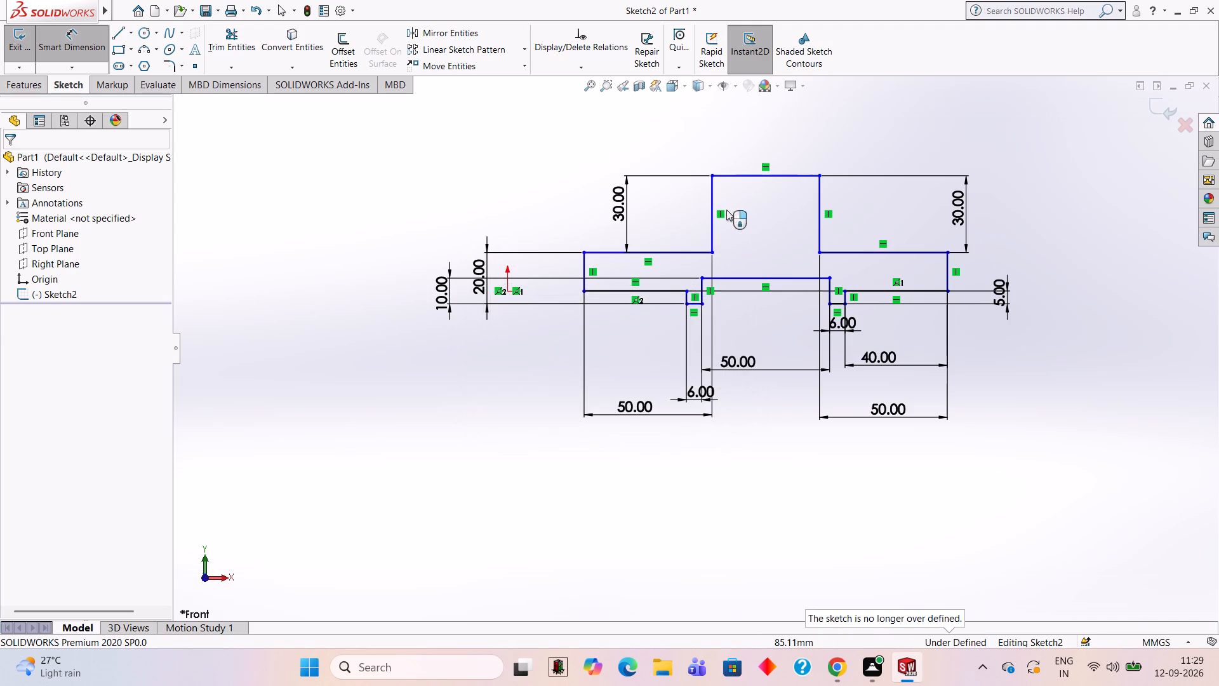
# Dimension the profile's overall height from the raised block's top corner to the far foot's lower corner as 50 mm.
pyautogui.click(712, 174)
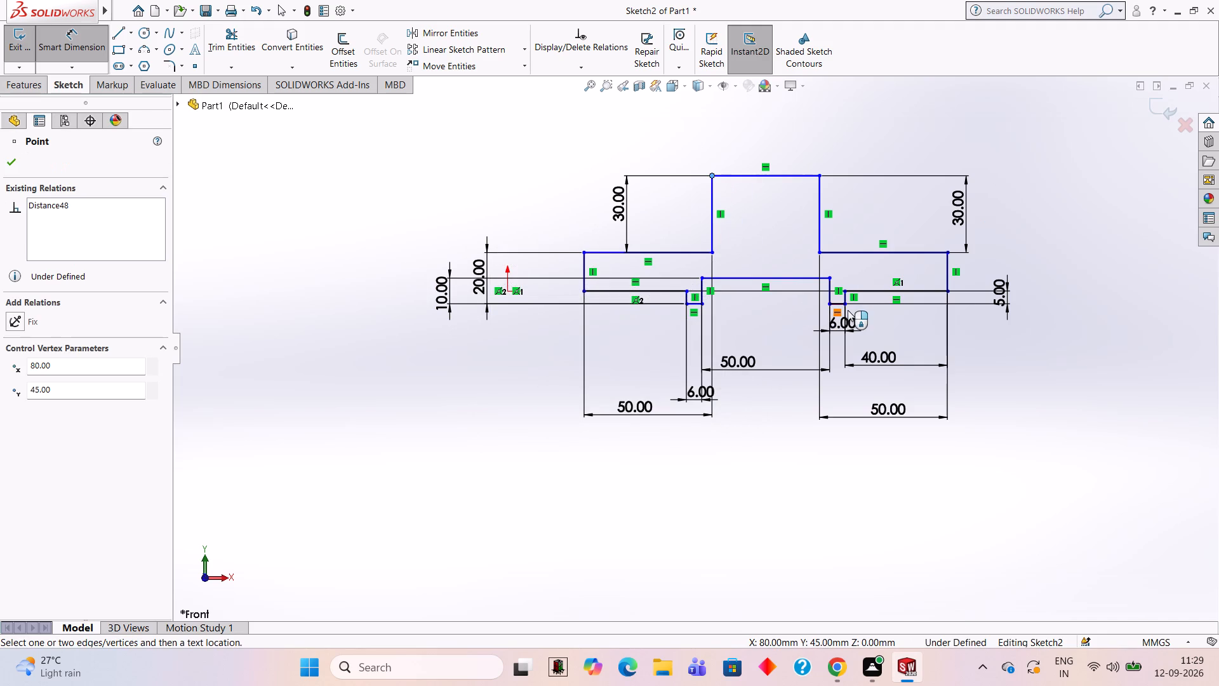
pyautogui.click(844, 300)
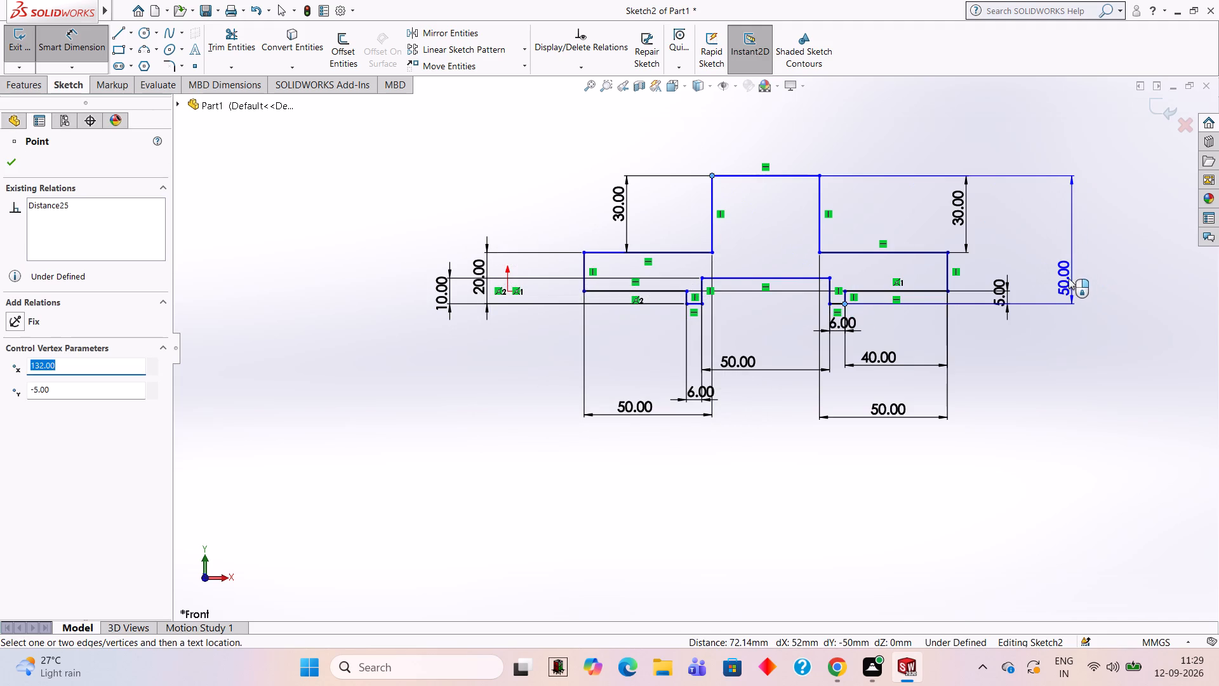
pyautogui.click(1048, 278)
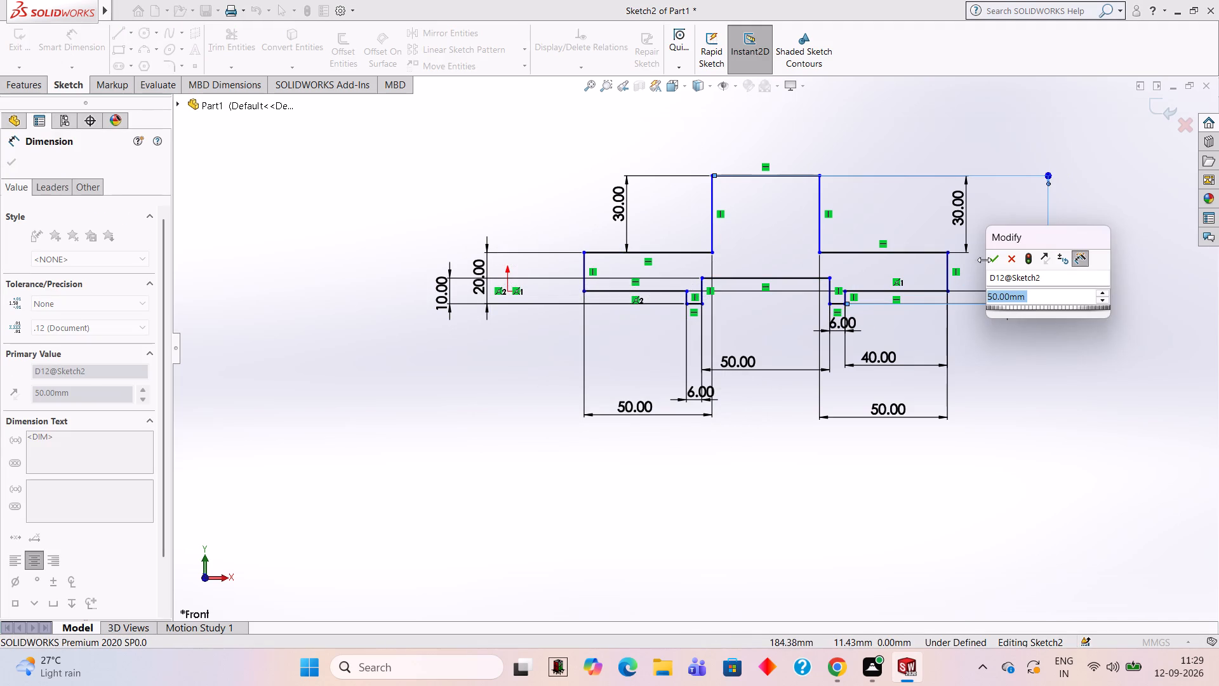
pyautogui.click(994, 259)
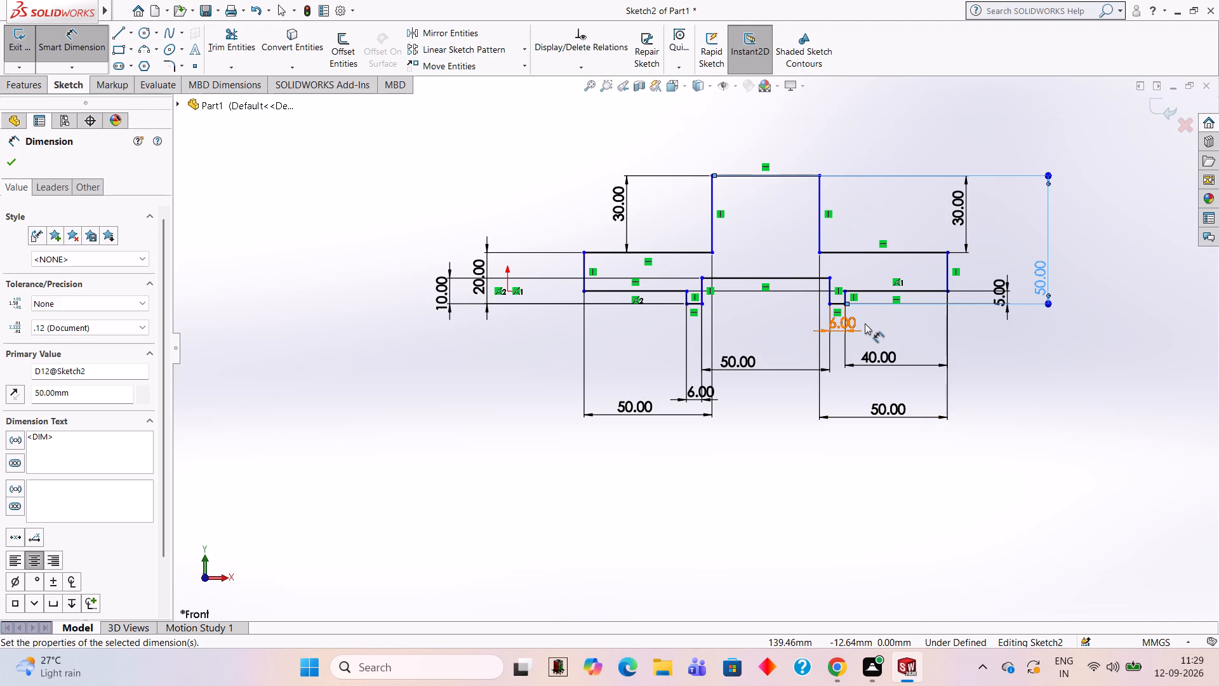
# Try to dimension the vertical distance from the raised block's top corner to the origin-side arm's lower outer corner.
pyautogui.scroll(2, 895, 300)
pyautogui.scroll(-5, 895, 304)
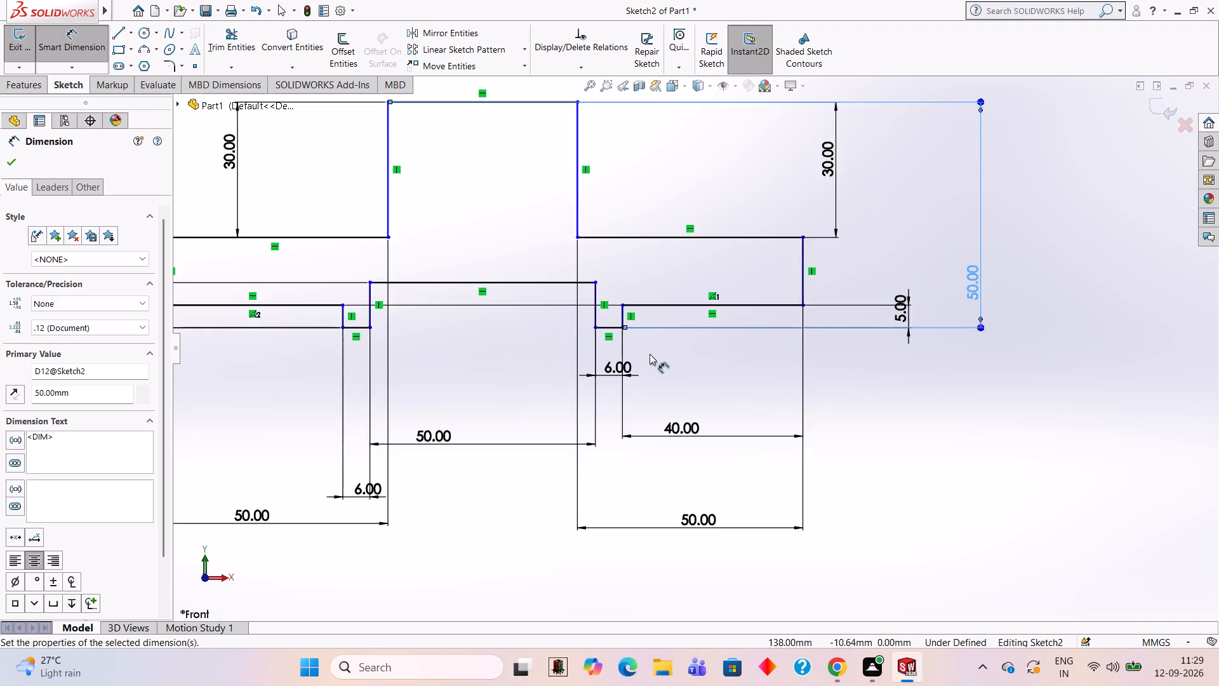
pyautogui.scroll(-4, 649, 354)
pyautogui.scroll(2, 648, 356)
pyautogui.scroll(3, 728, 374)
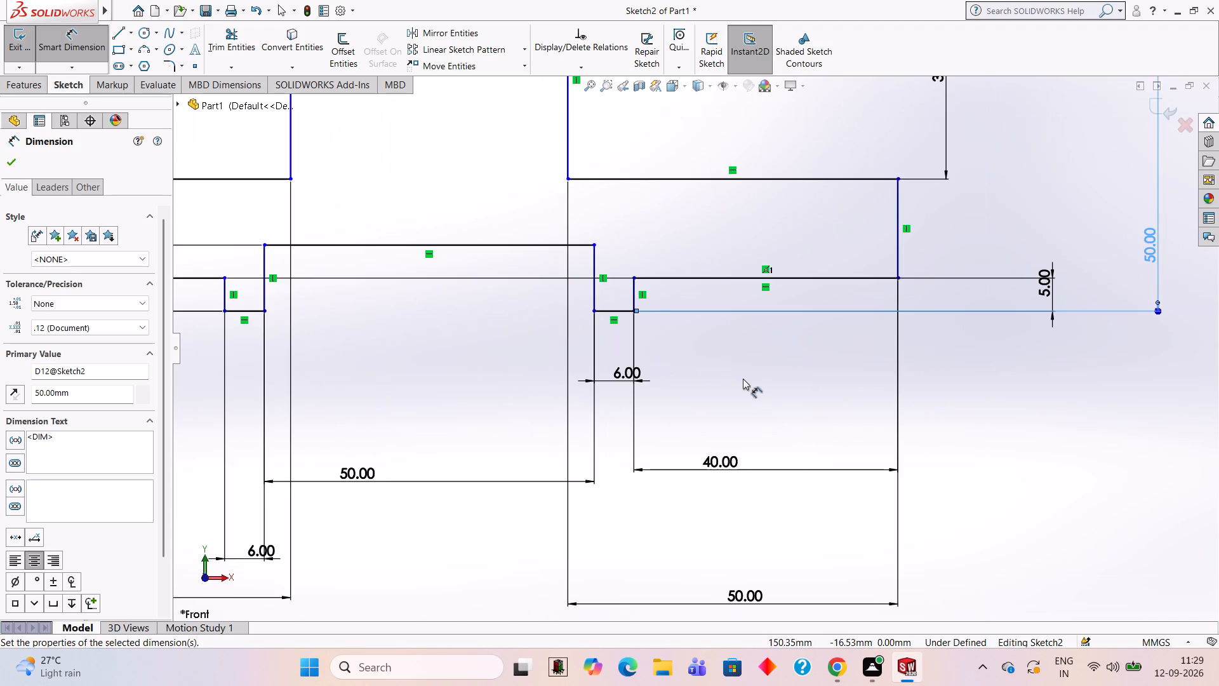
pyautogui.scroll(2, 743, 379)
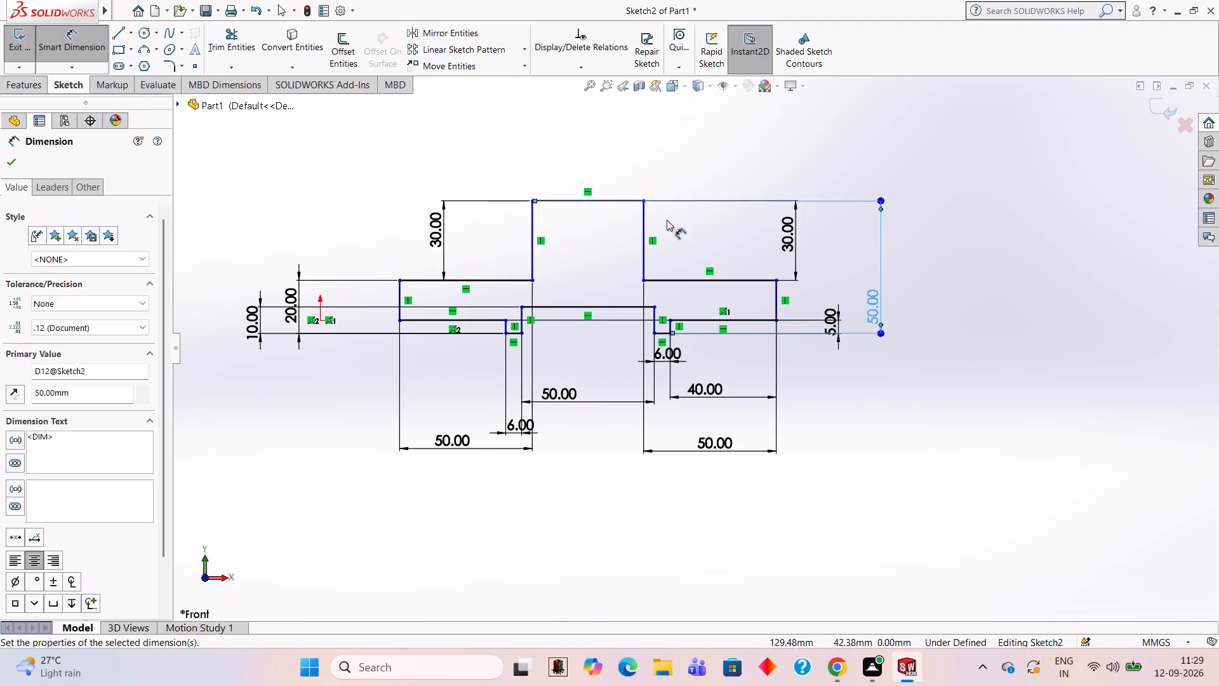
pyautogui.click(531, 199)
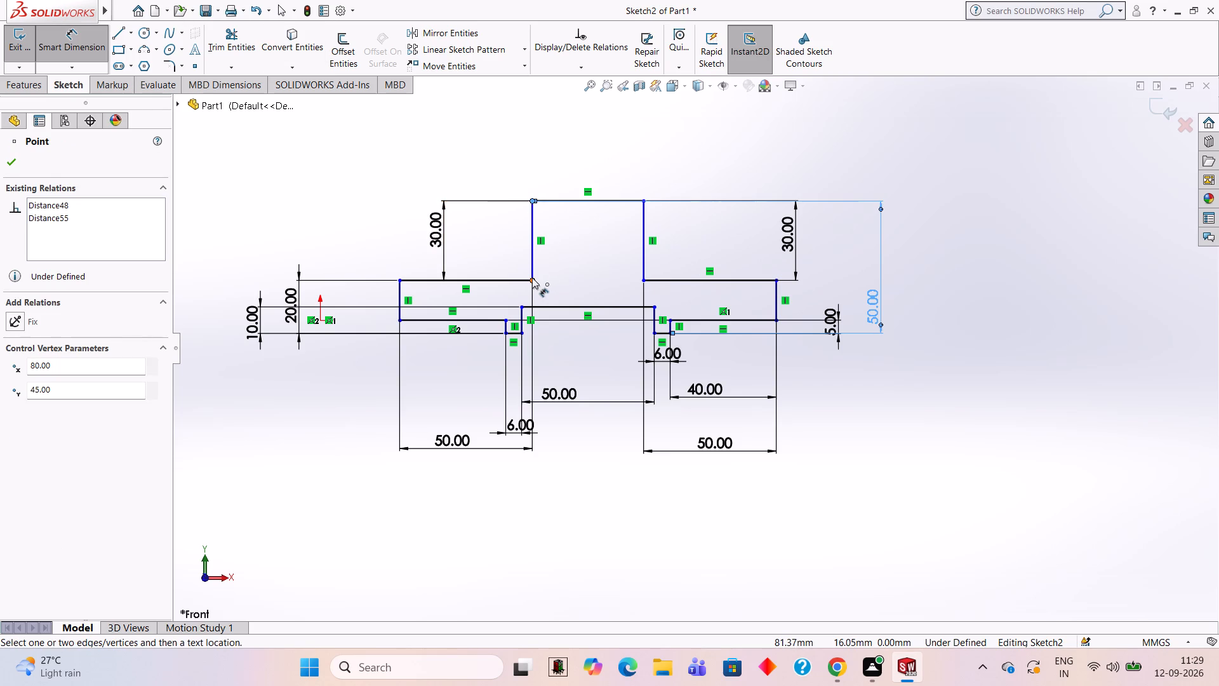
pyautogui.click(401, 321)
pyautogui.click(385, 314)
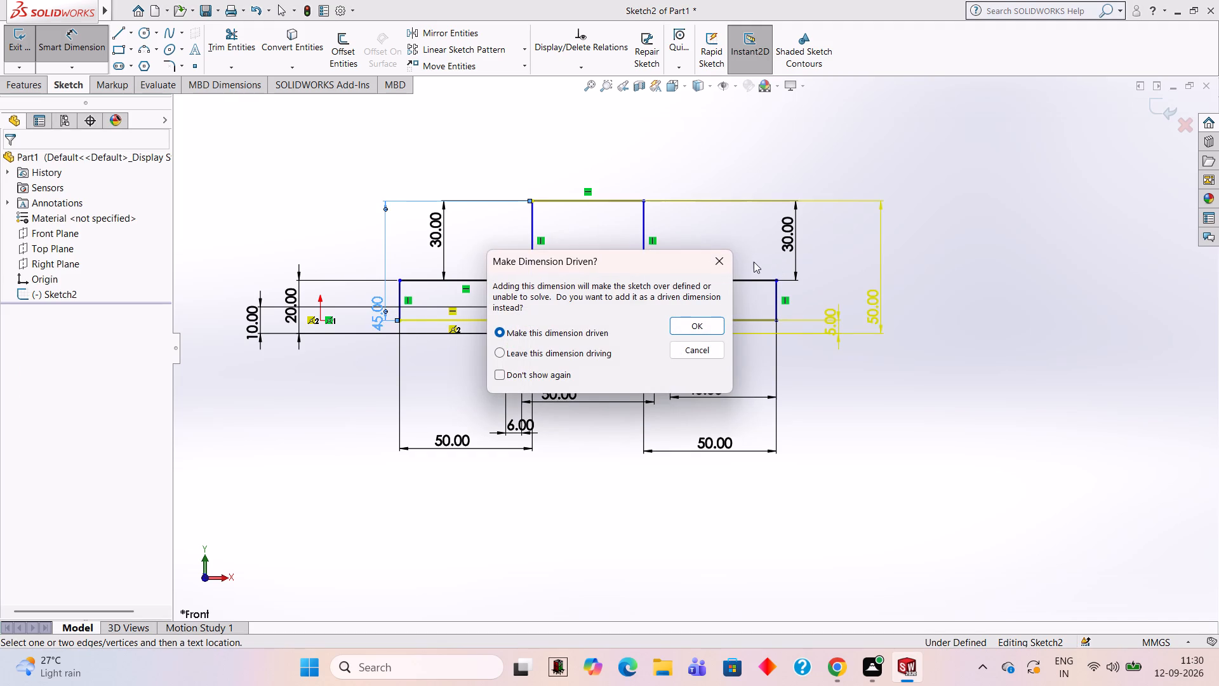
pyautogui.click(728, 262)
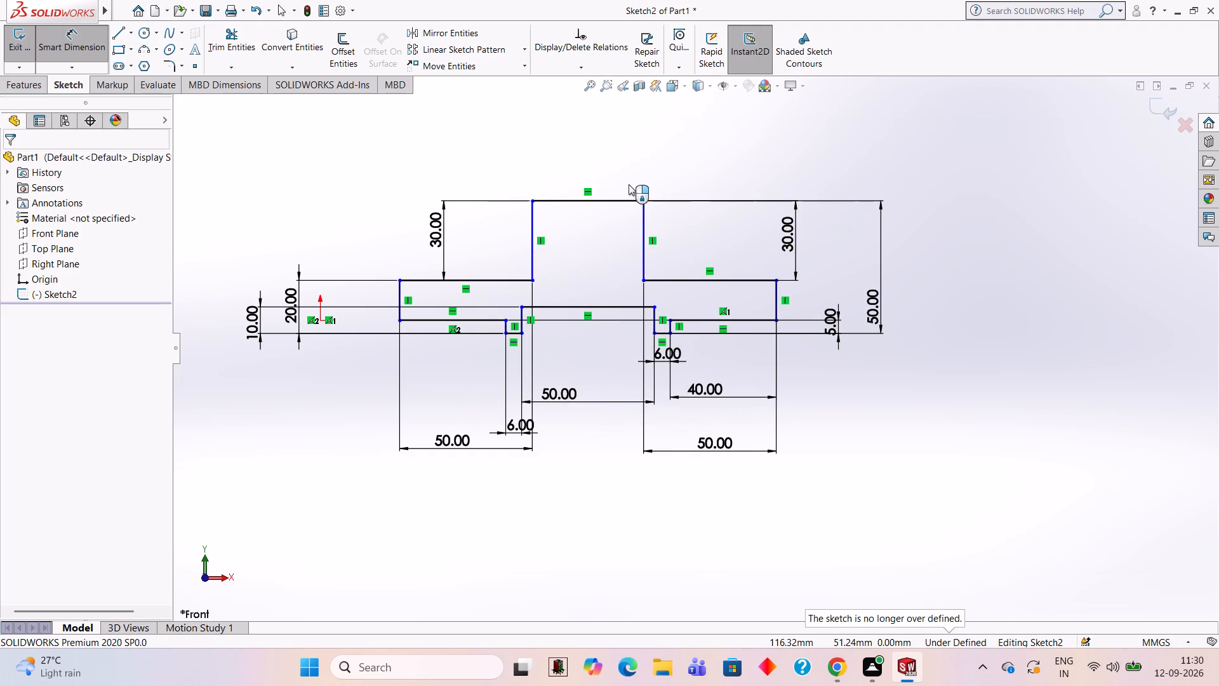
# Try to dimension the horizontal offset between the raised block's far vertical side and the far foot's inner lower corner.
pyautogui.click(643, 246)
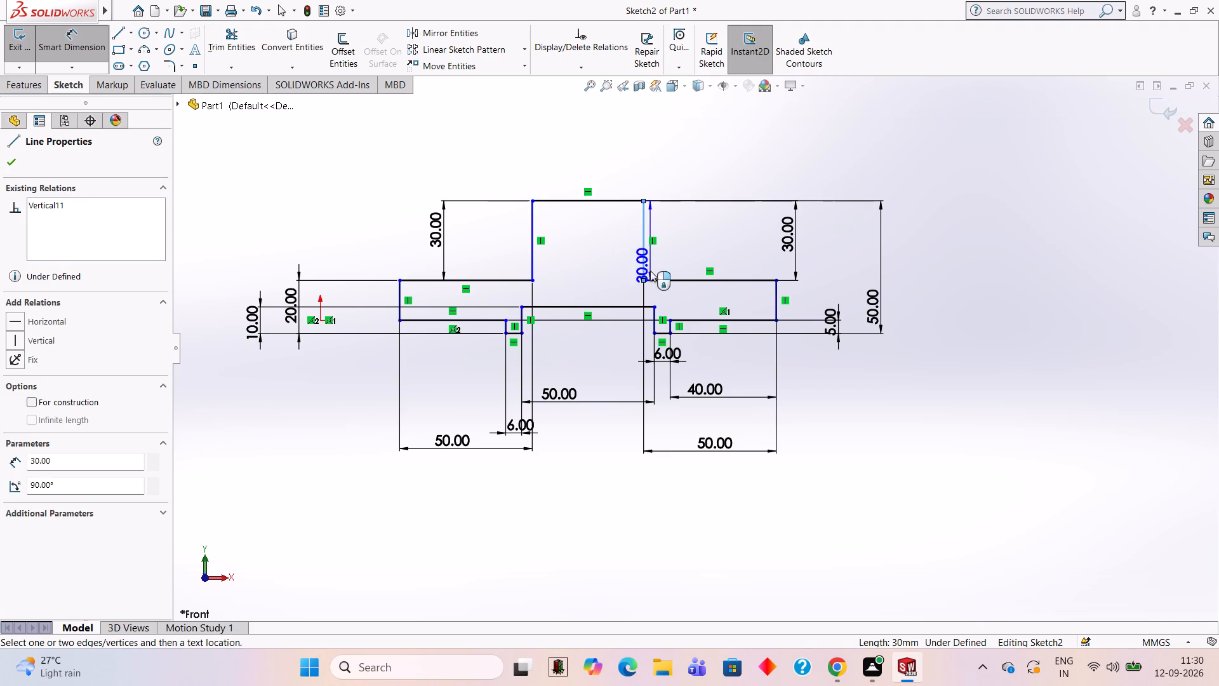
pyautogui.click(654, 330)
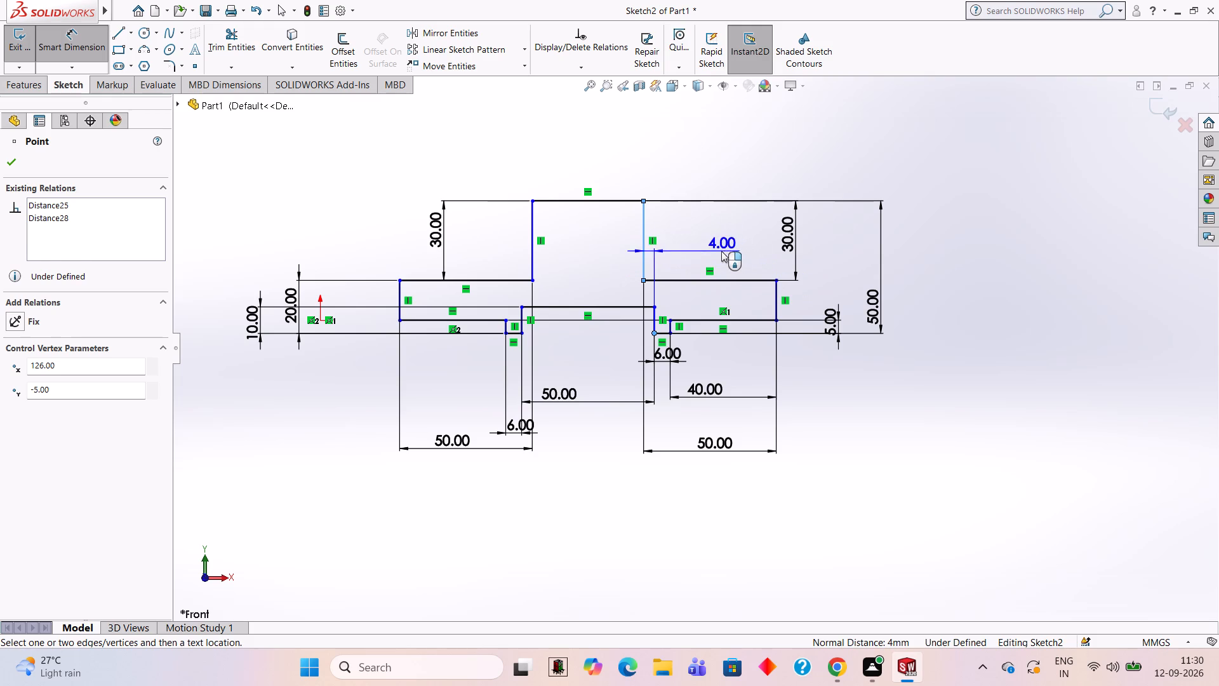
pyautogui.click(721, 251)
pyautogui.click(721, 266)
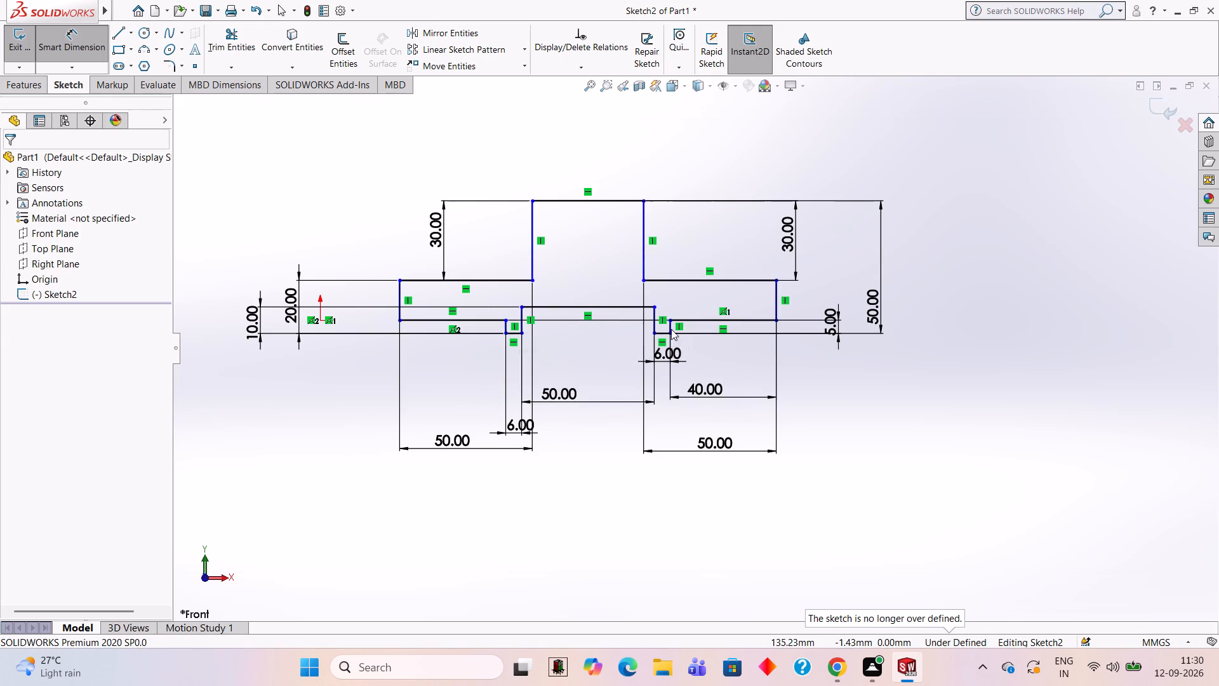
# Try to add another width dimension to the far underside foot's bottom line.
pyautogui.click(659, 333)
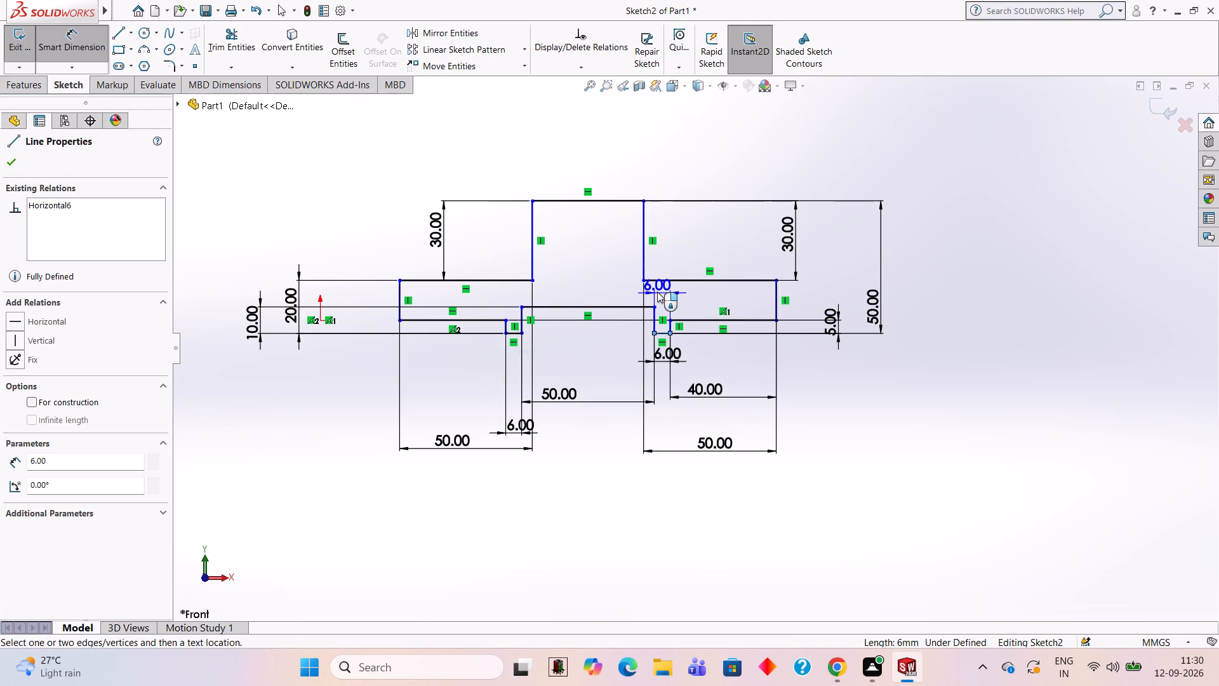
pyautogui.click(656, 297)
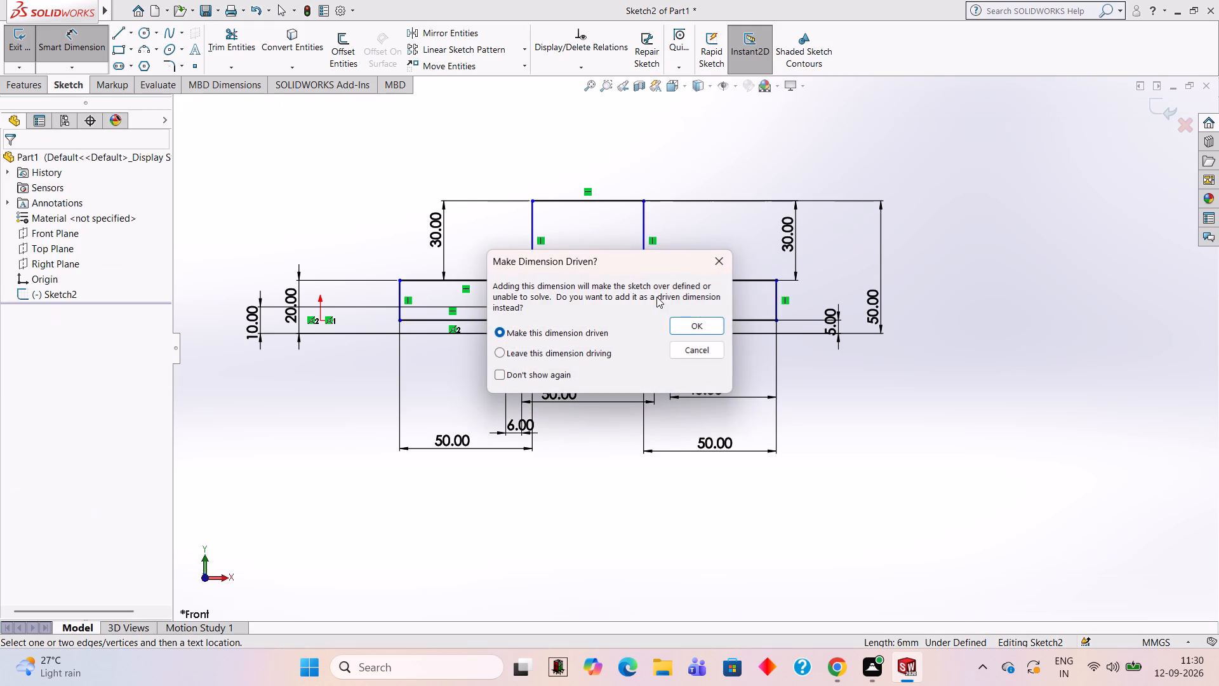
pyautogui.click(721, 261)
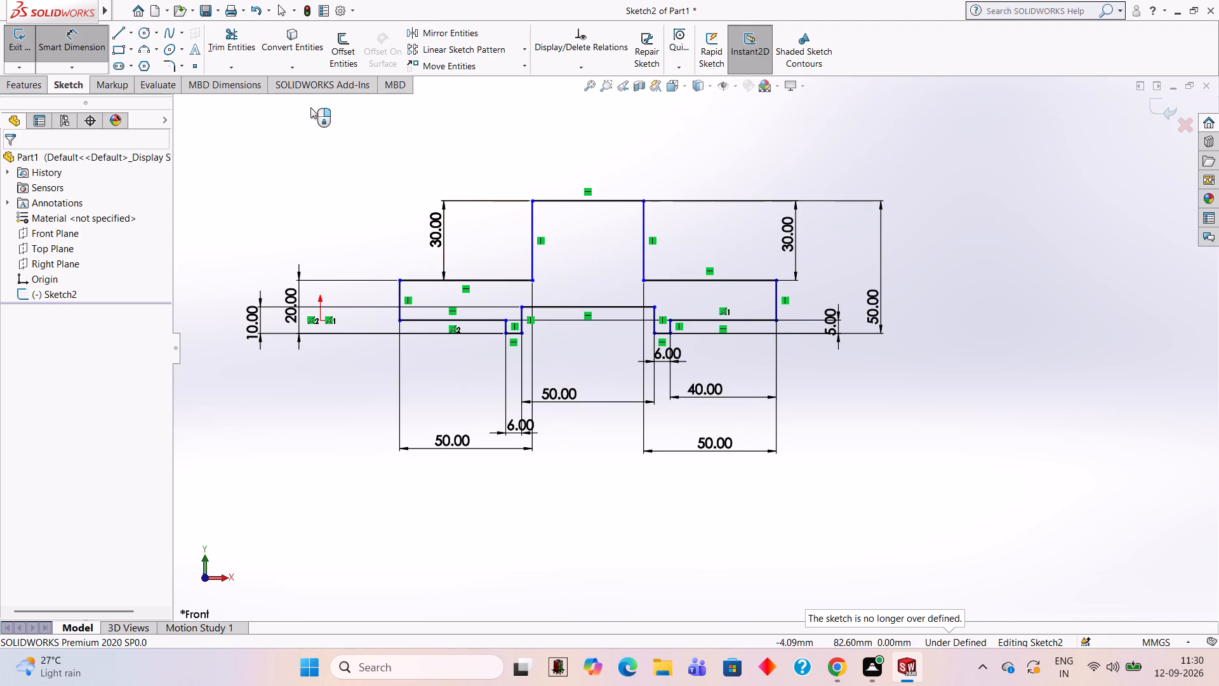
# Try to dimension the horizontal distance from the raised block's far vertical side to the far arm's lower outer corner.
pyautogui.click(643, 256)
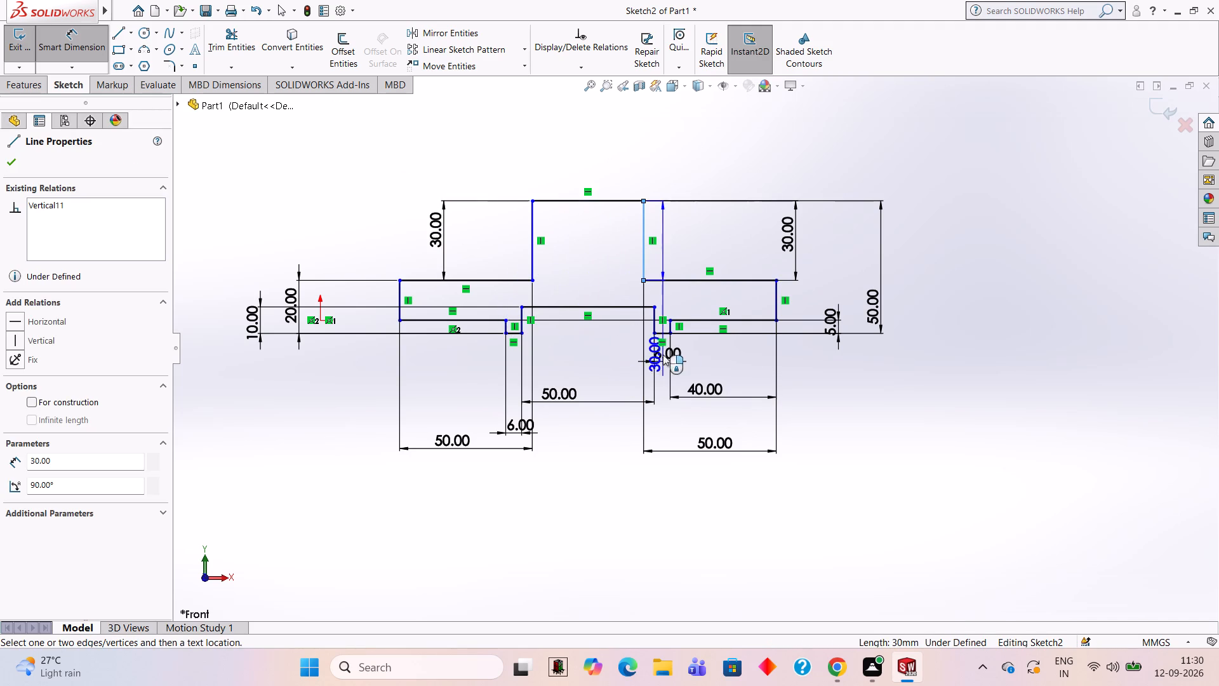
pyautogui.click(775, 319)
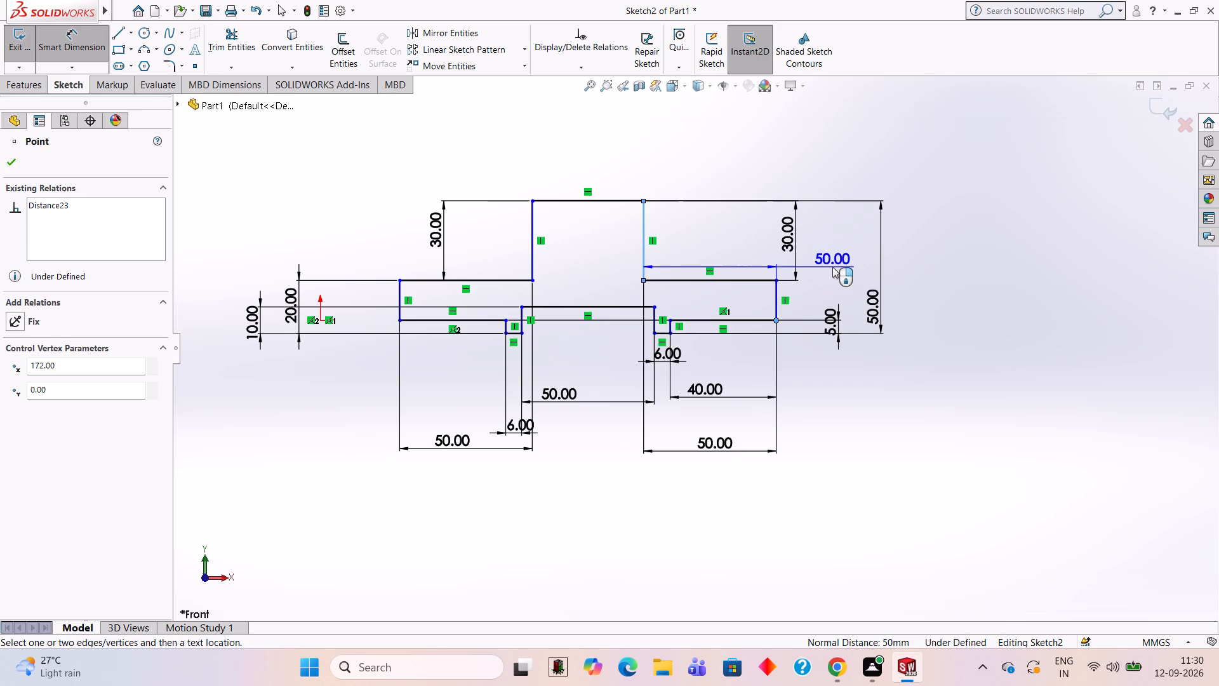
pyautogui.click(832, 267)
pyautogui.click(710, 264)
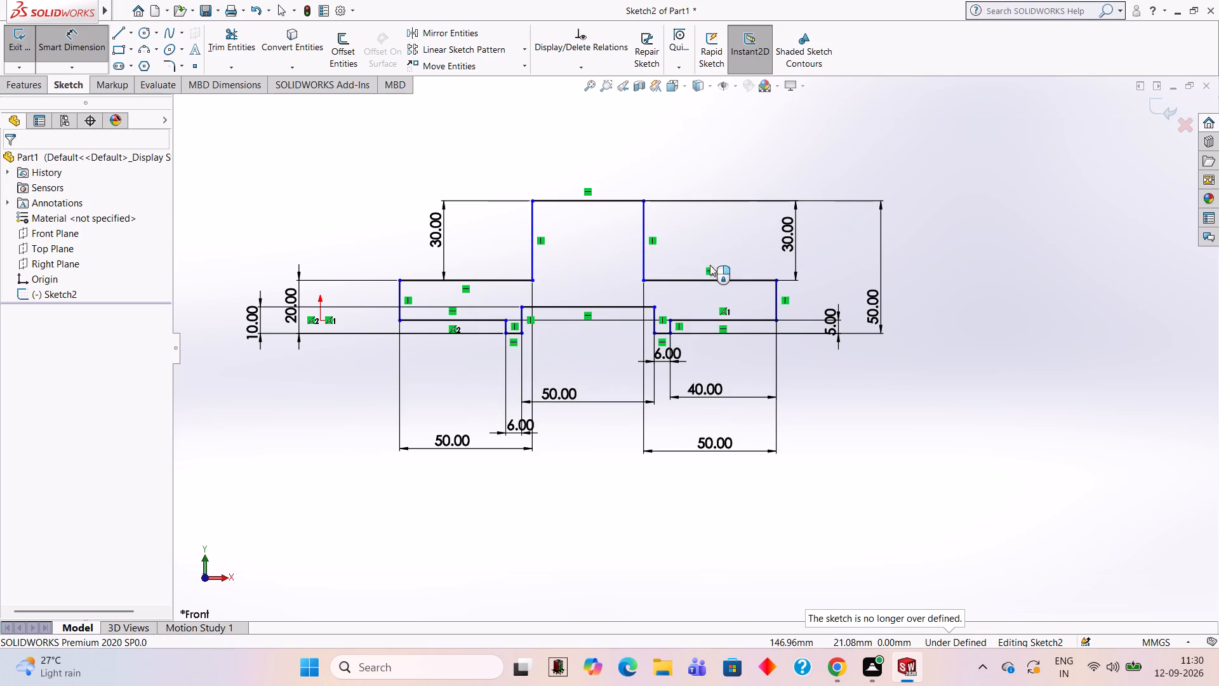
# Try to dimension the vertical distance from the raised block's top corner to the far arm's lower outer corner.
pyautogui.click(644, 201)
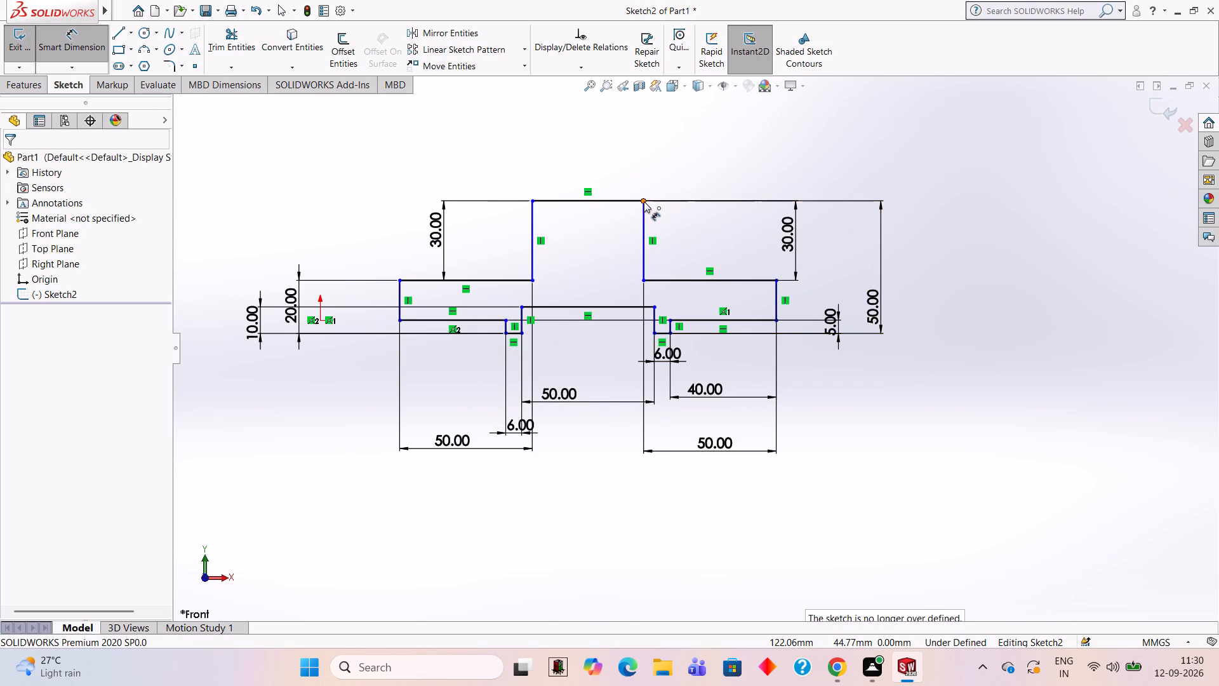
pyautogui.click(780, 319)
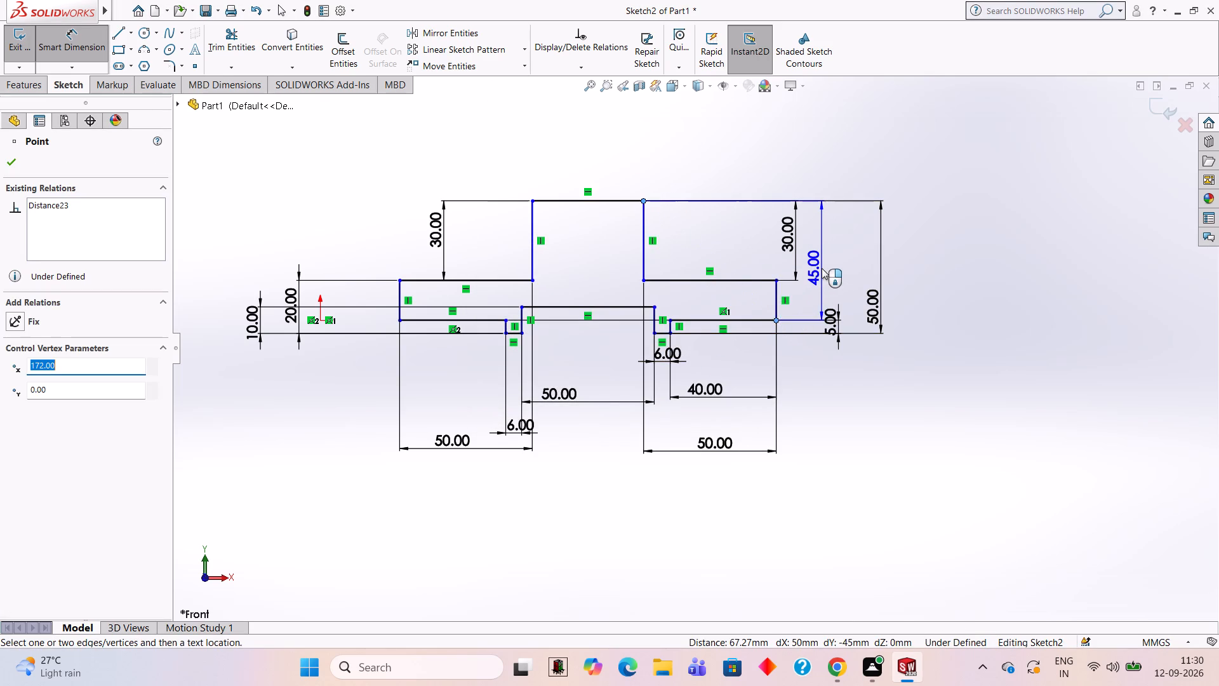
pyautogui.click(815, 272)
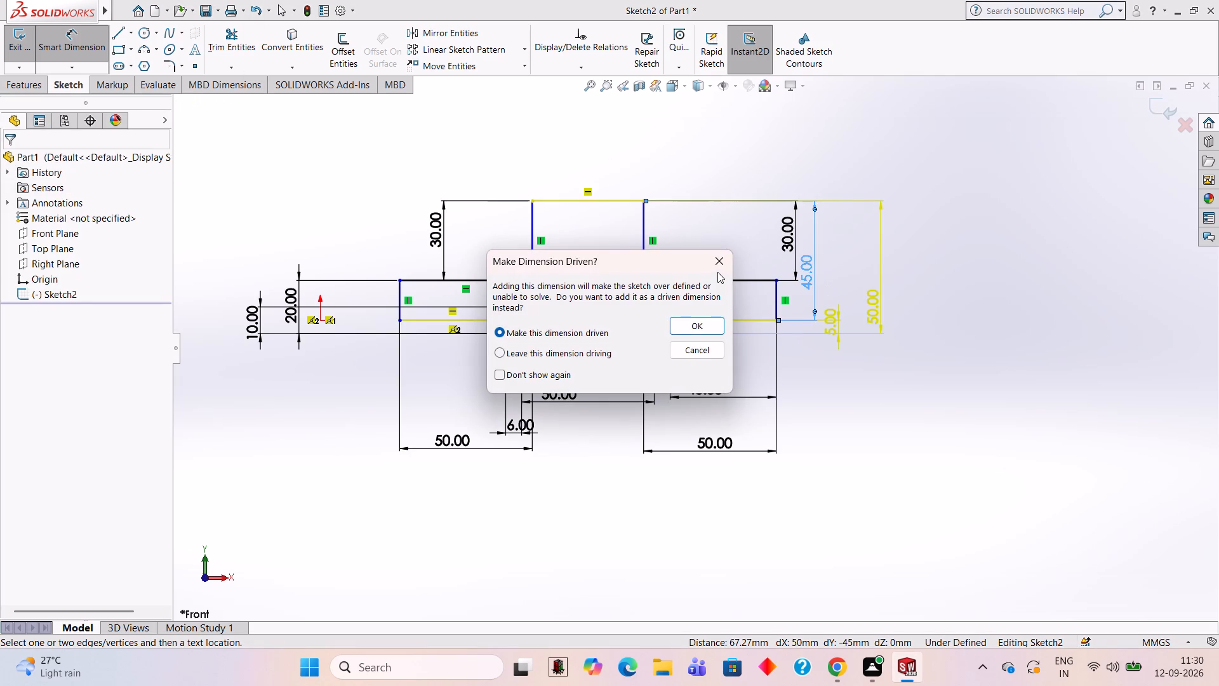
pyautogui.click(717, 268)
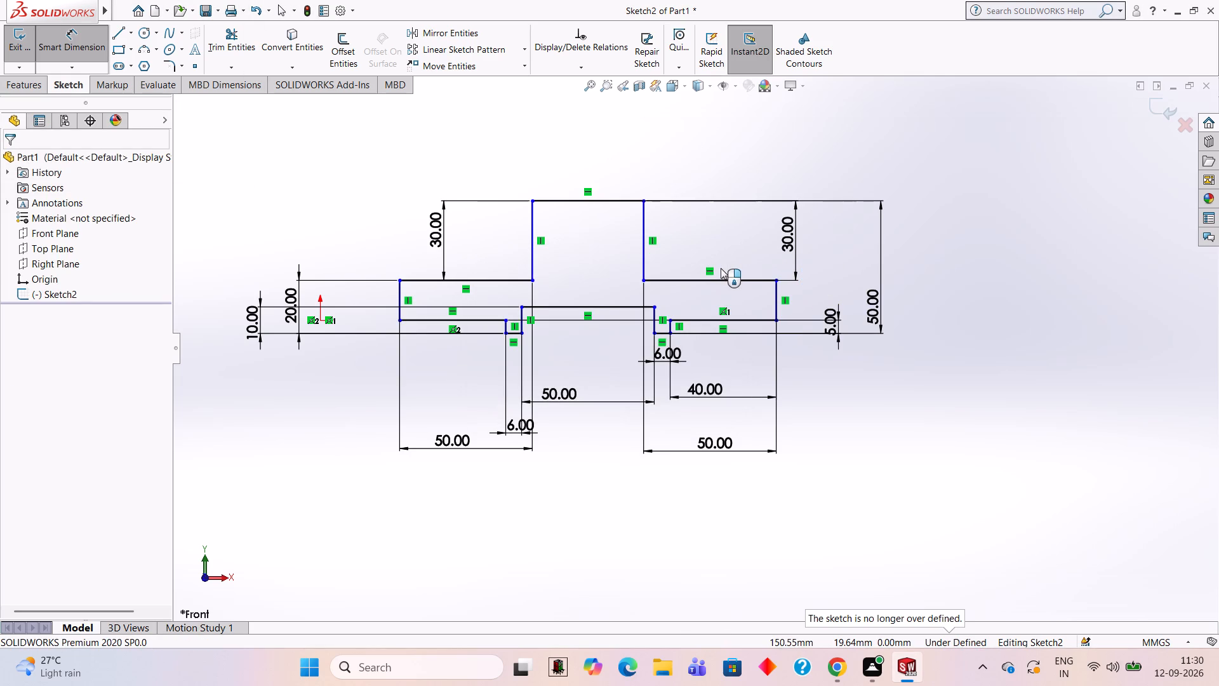
# Extrude the stepped profile as a blind boss 70 mm deep from the sketch plane.
pyautogui.click(35, 83)
pyautogui.click(30, 65)
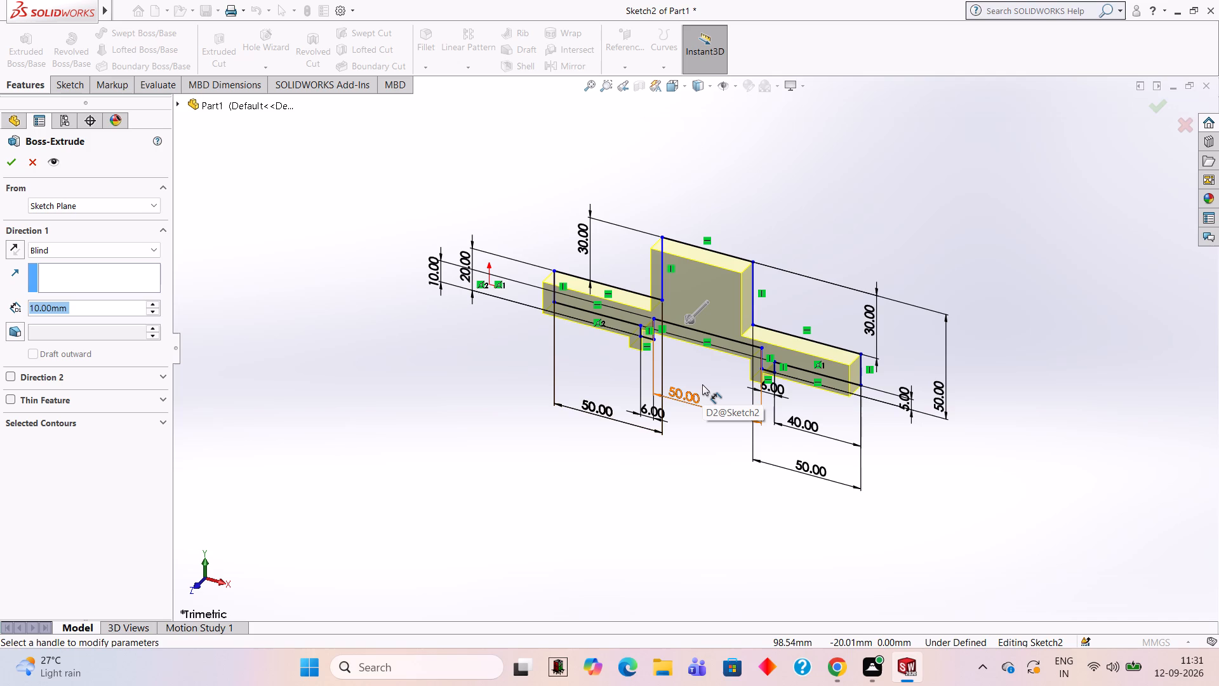
pyautogui.write('70')
pyautogui.press('Return')
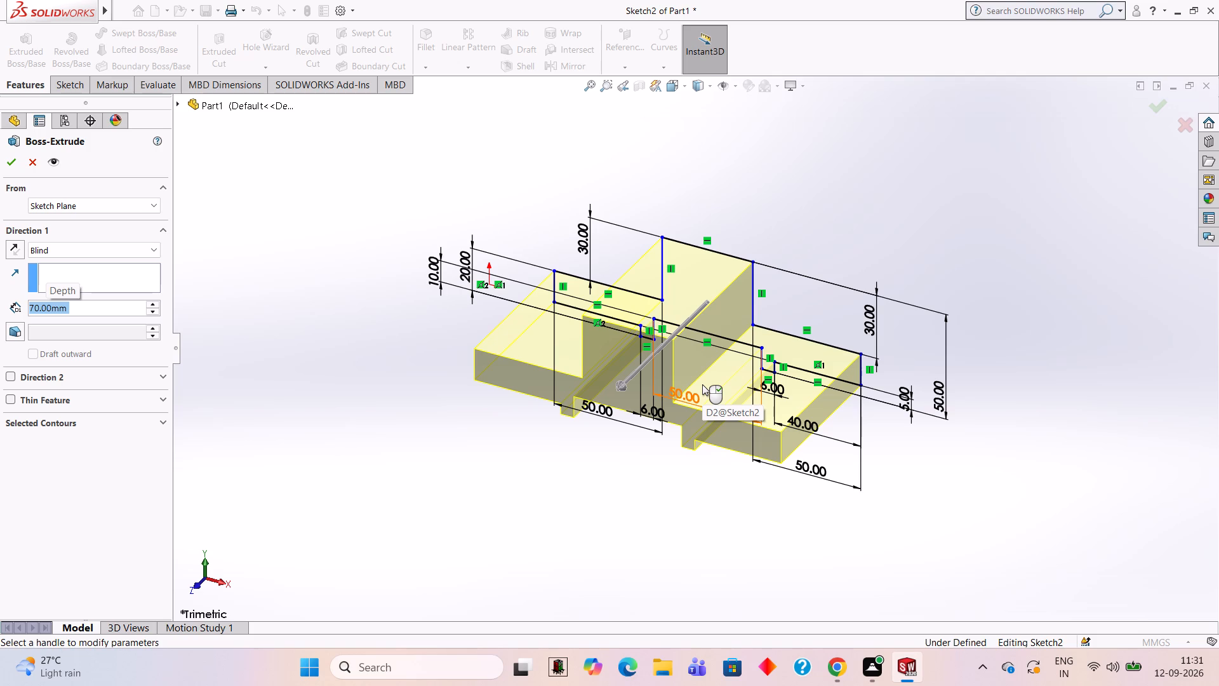
pyautogui.press('Return')
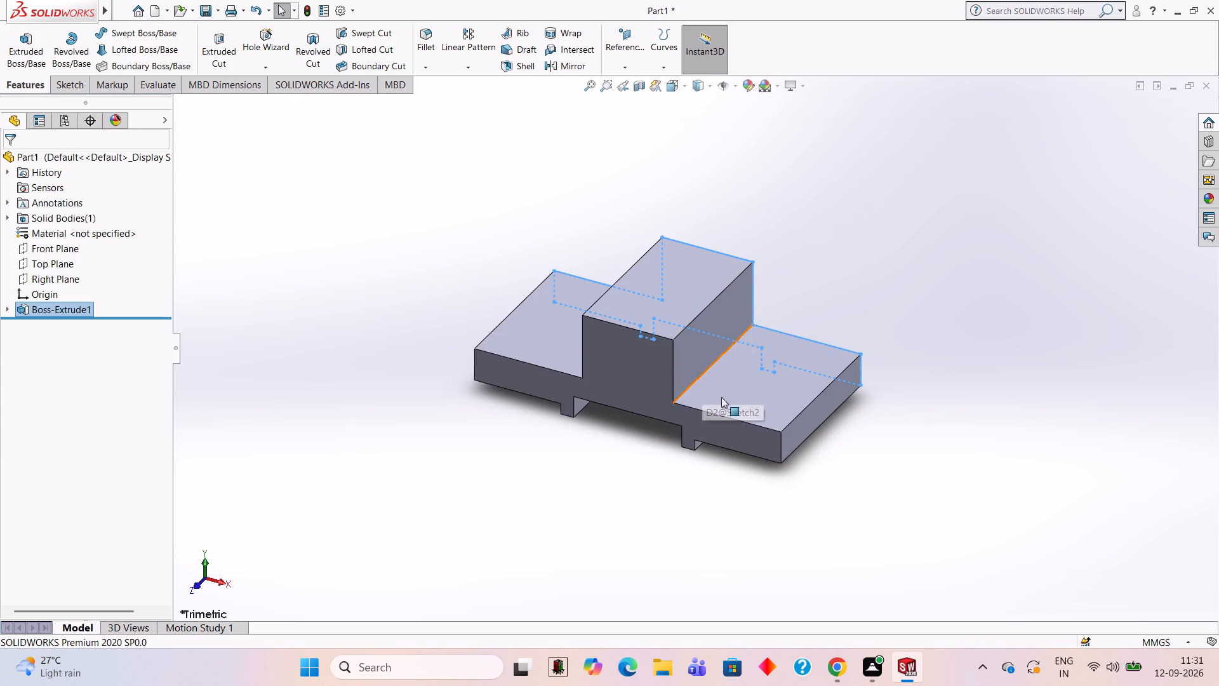
# Examine the extruded body's arms, raised block and underside feet from several angles.
pyautogui.click(561, 337)
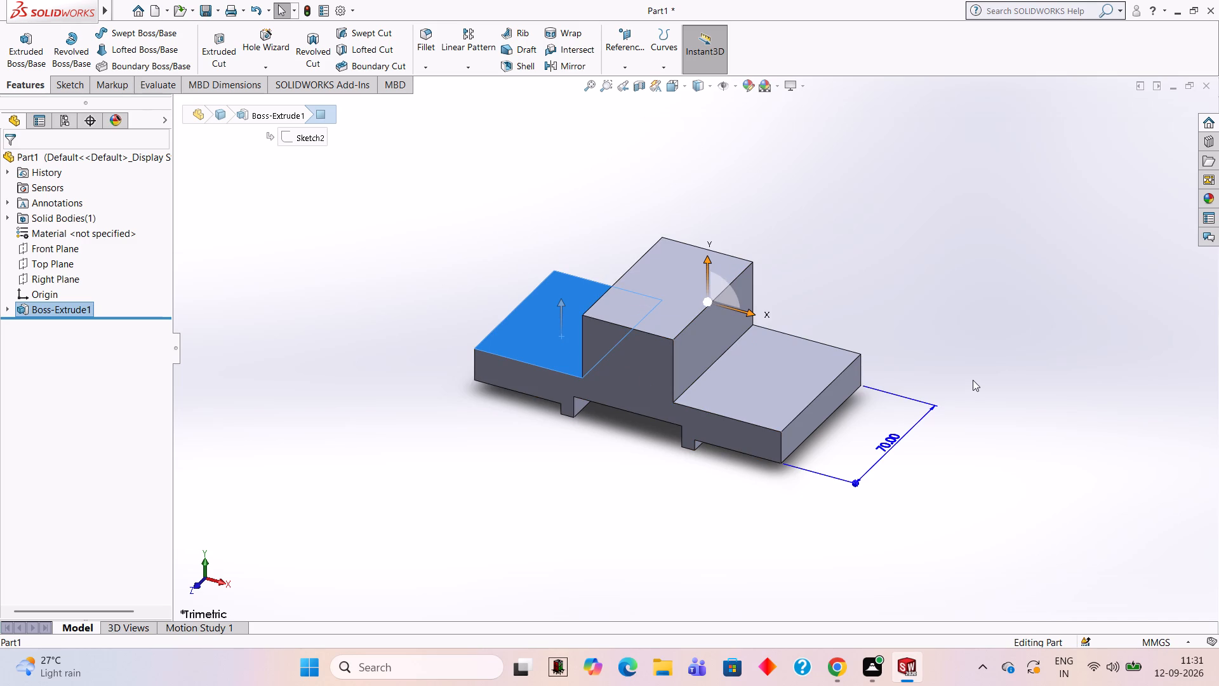
pyautogui.press('Escape')
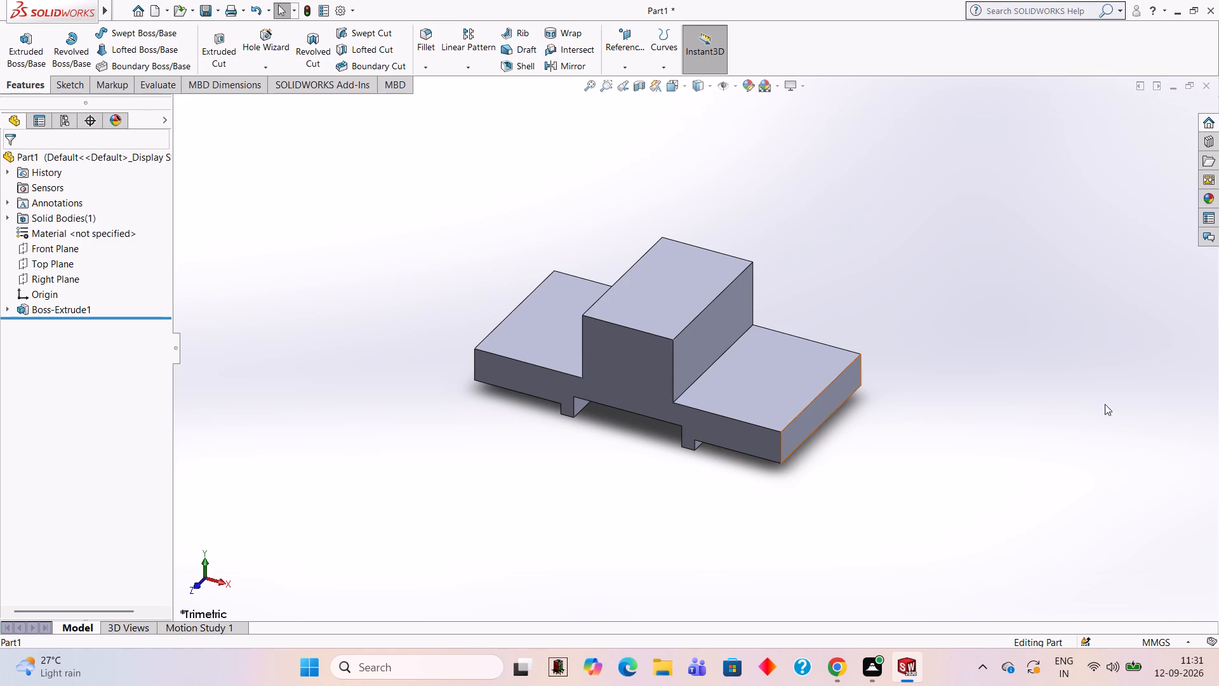
pyautogui.rightClick(910, 297)
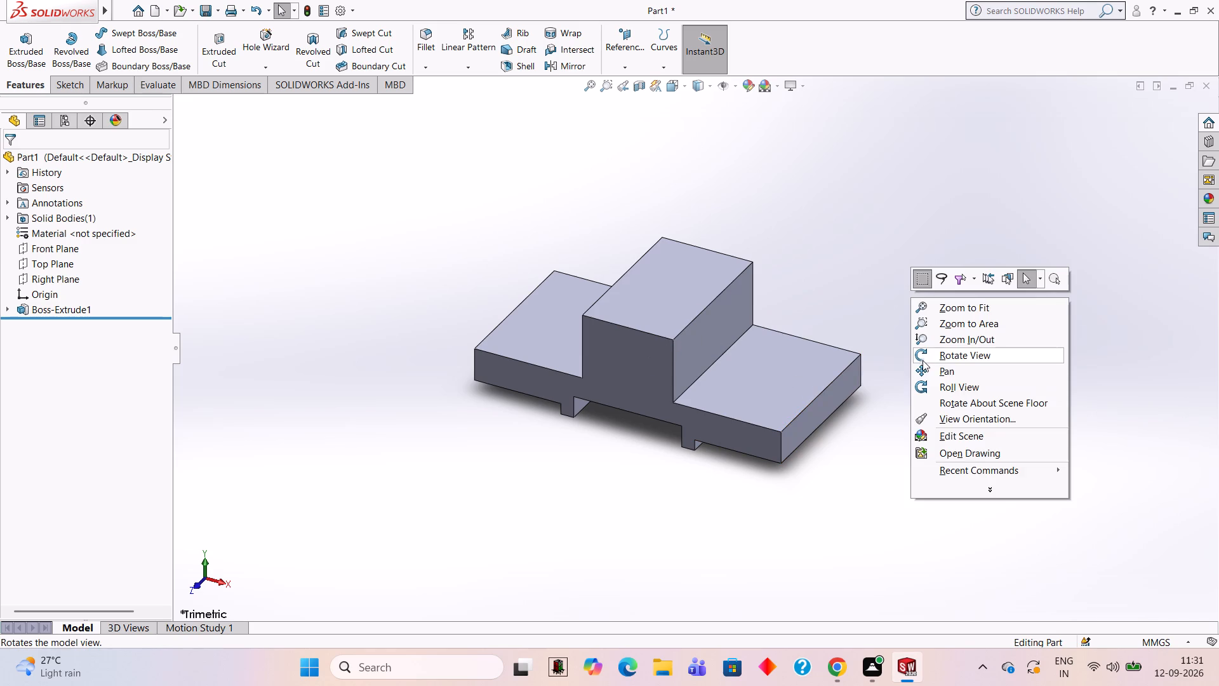
pyautogui.click(954, 361)
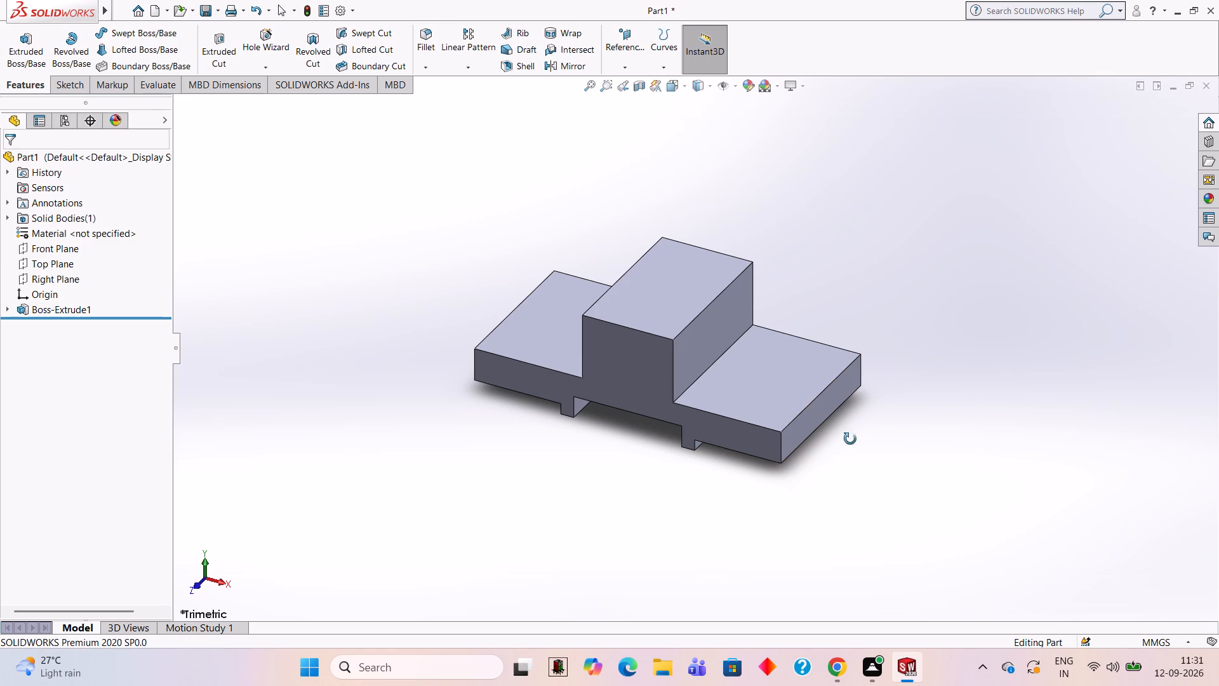
pyautogui.moveTo(702, 513); pyautogui.dragTo(722, 507)
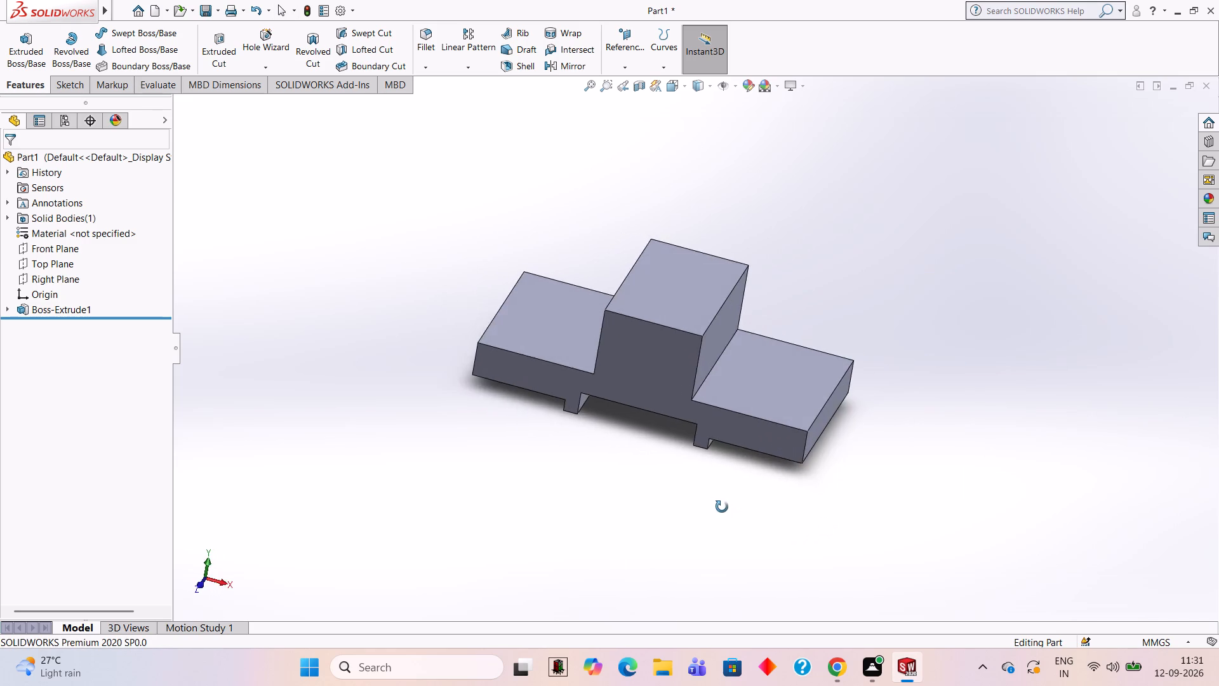
pyautogui.moveTo(722, 507); pyautogui.dragTo(696, 497)
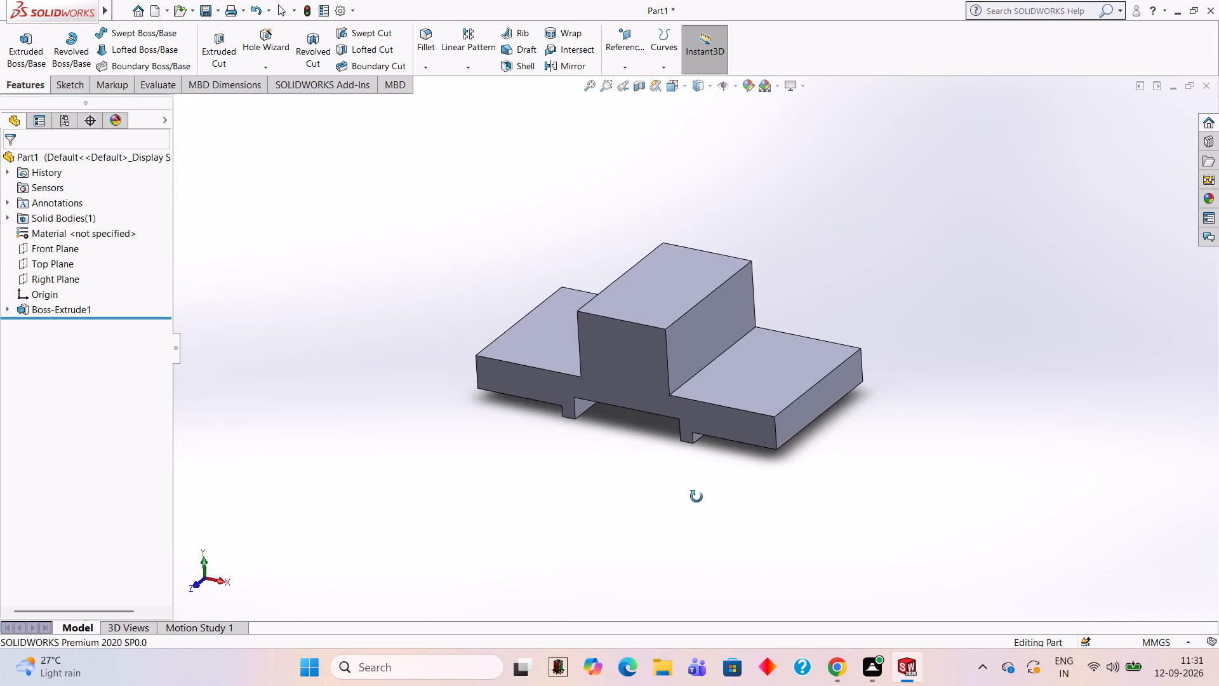
pyautogui.moveTo(696, 497); pyautogui.dragTo(721, 446)
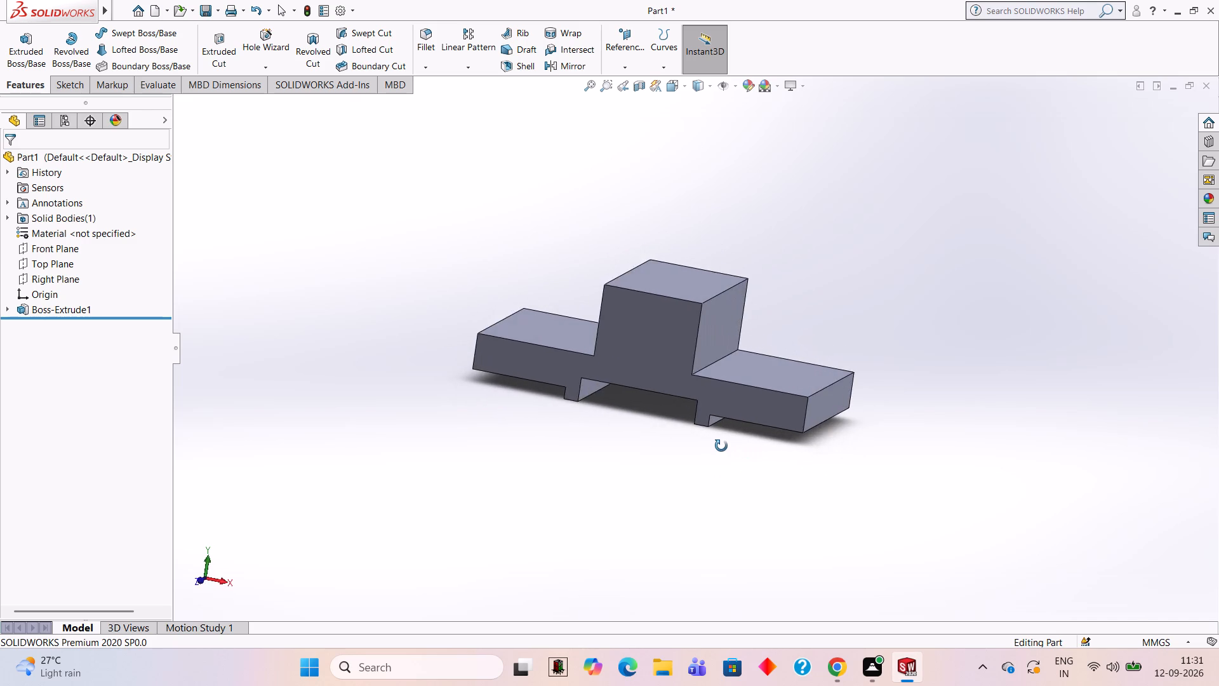
pyautogui.moveTo(721, 446); pyautogui.dragTo(761, 499)
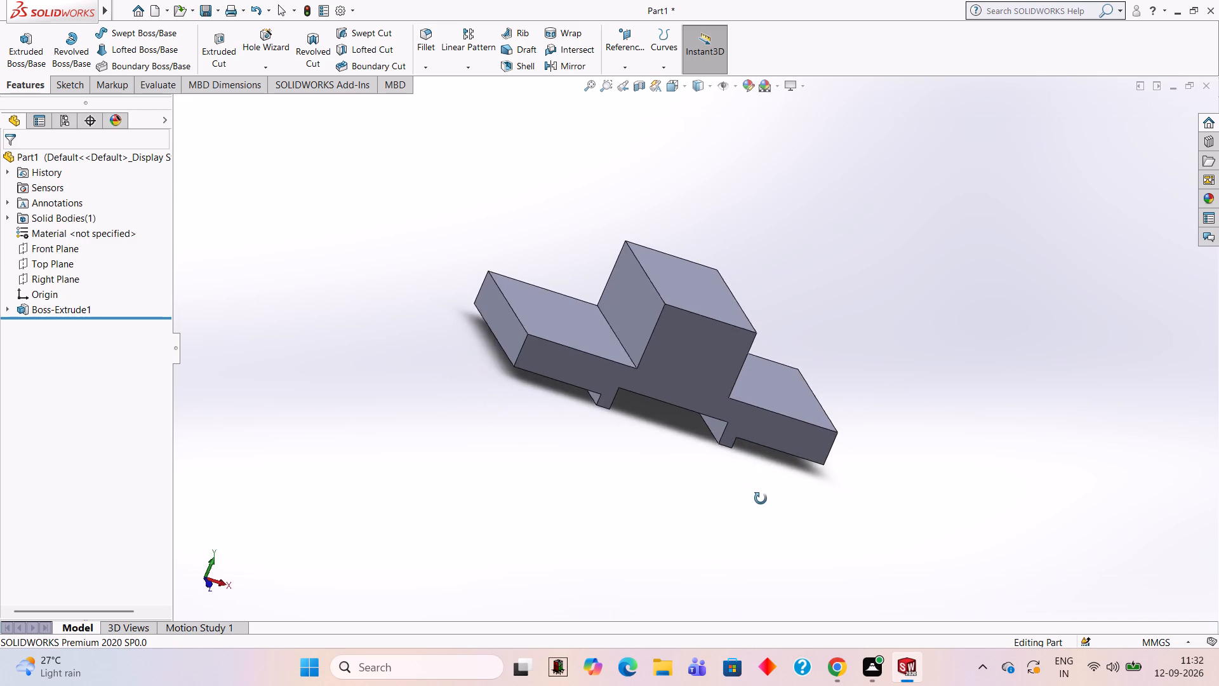
pyautogui.moveTo(761, 499); pyautogui.dragTo(726, 525)
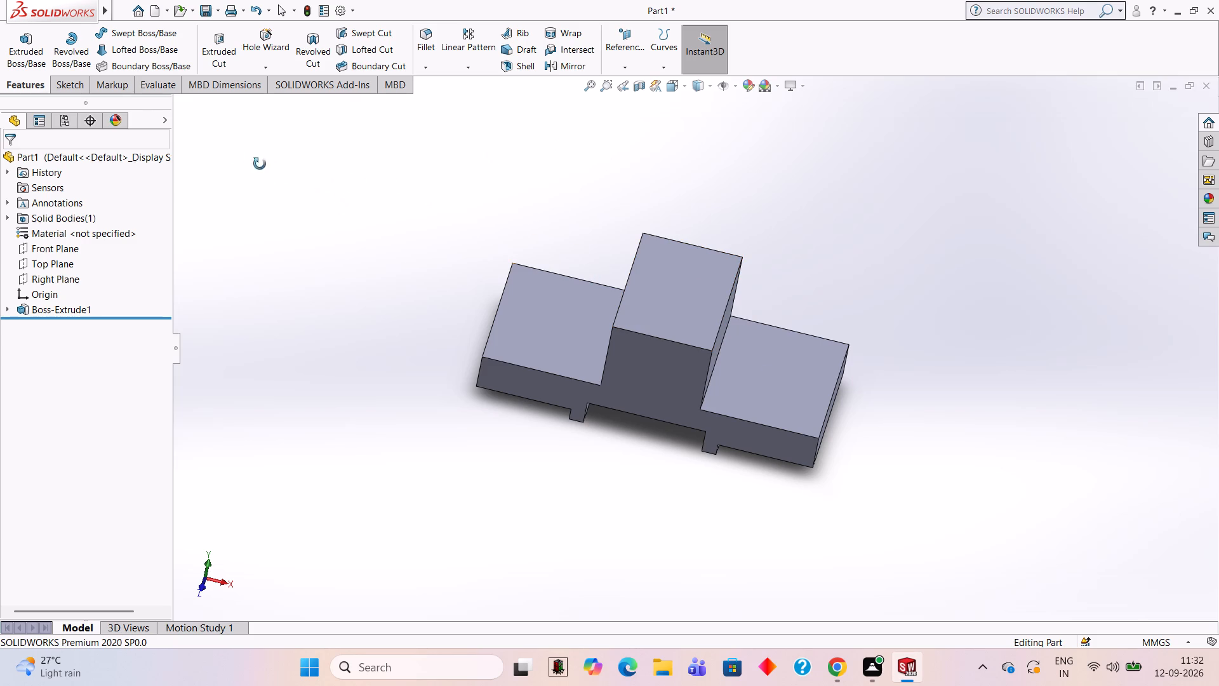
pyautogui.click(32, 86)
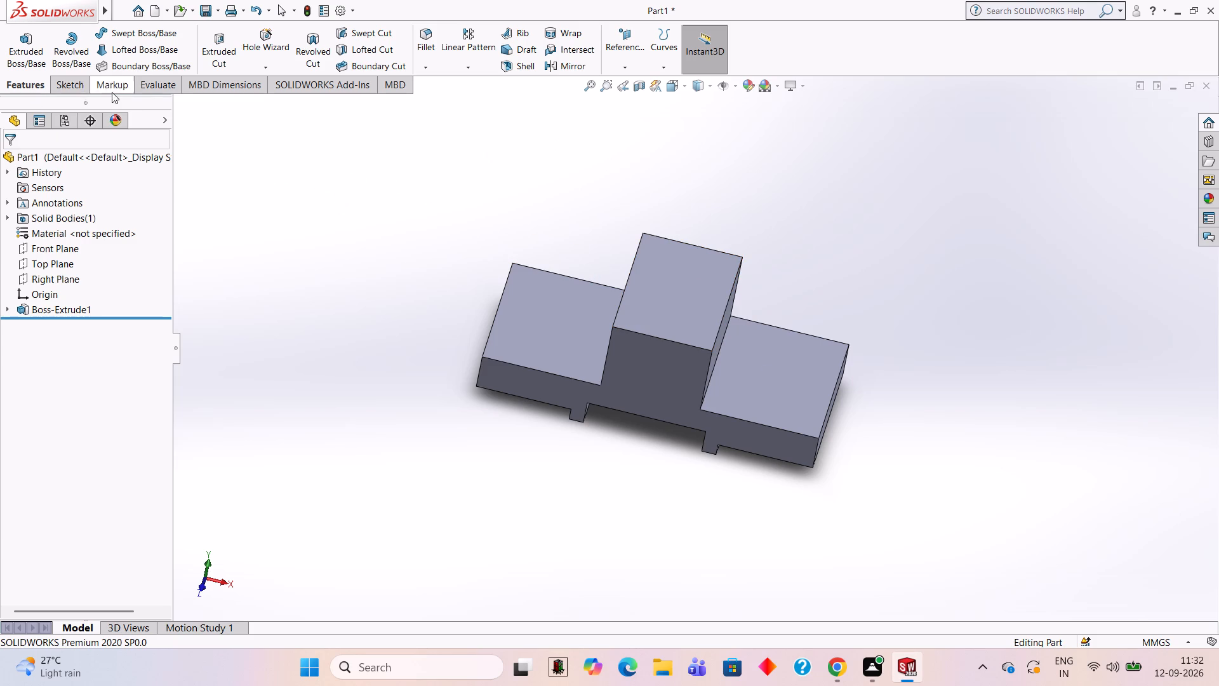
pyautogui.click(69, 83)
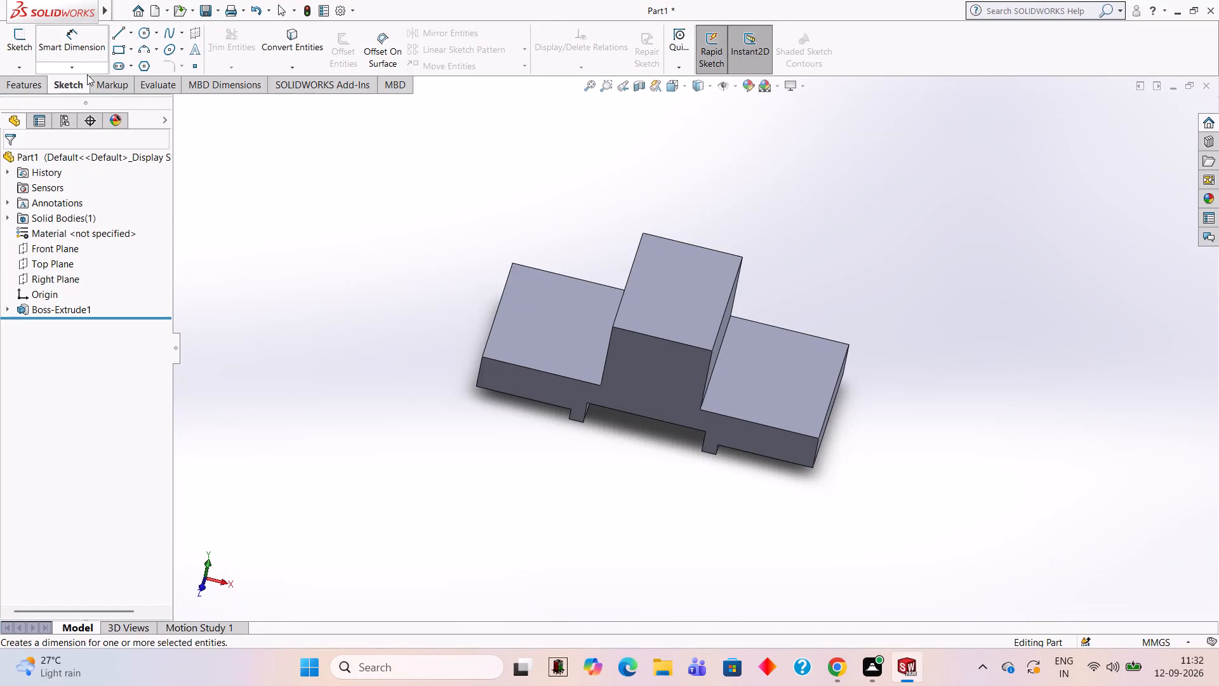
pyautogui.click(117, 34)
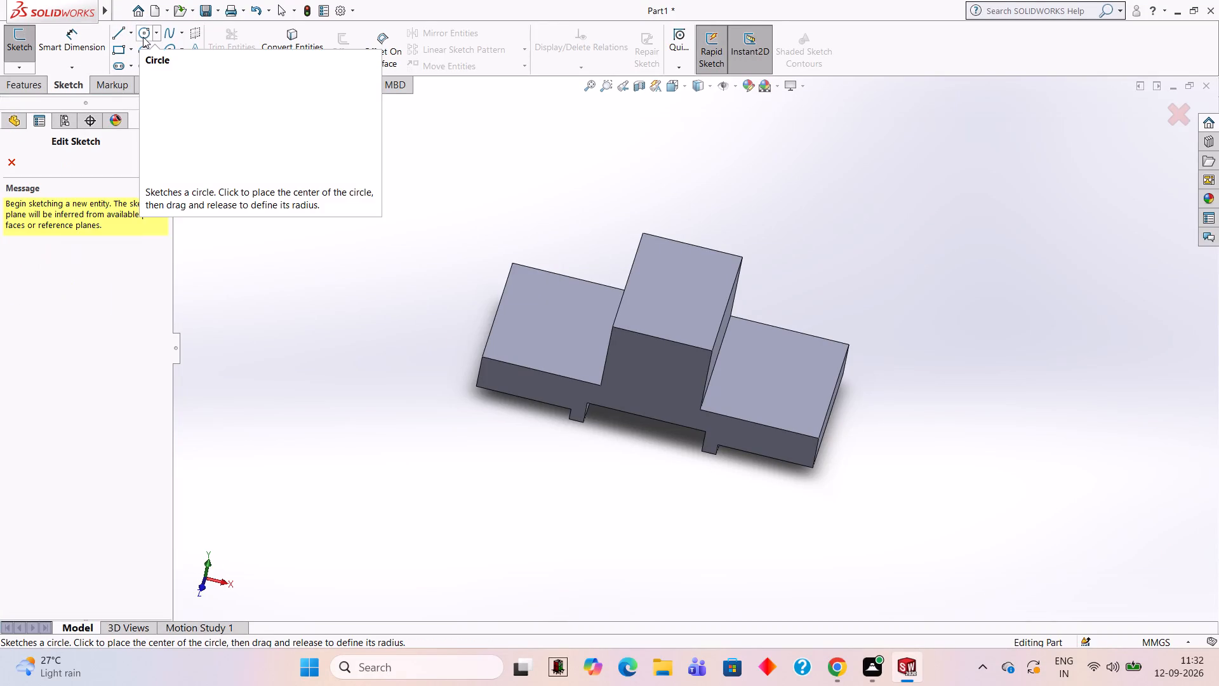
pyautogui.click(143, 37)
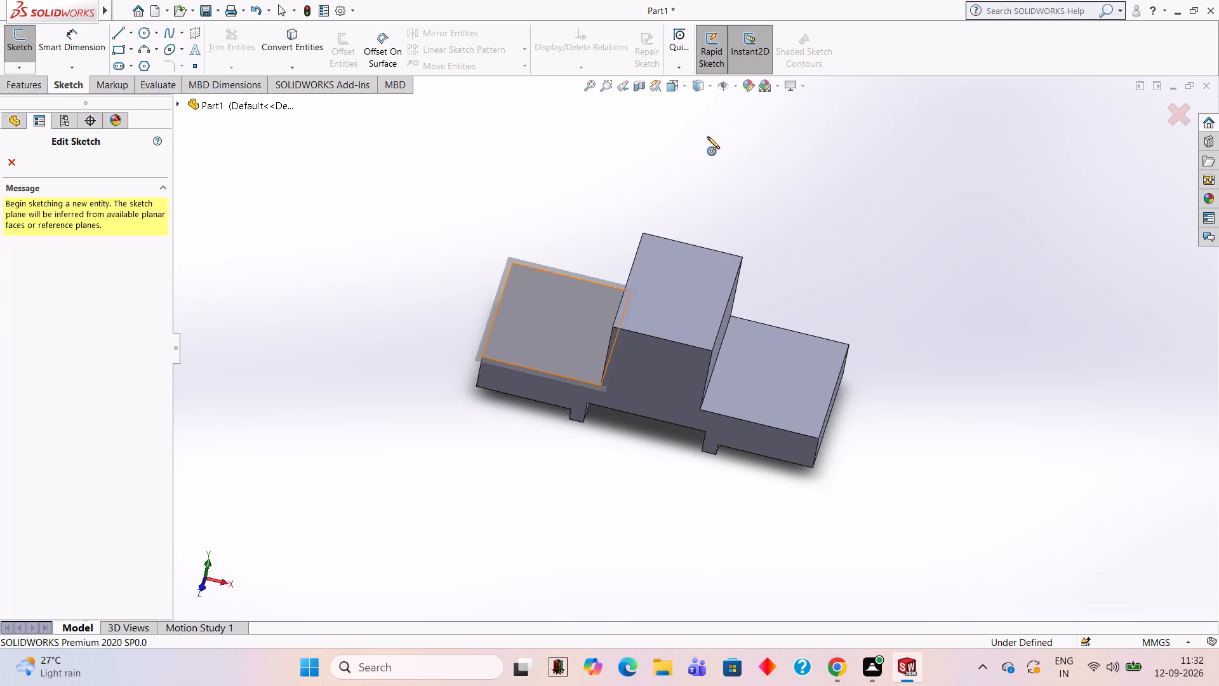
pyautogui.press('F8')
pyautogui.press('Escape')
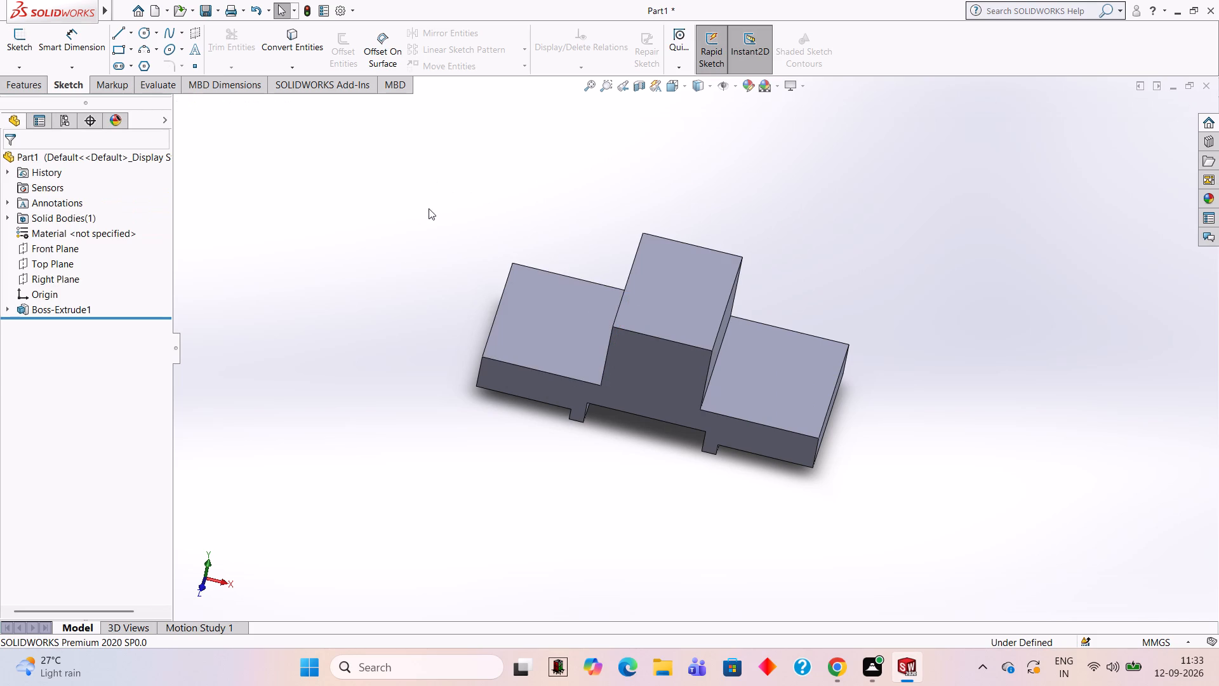
# Start a new sketch on the top face of the origin-side arm with the Circle tool.
pyautogui.click(534, 304)
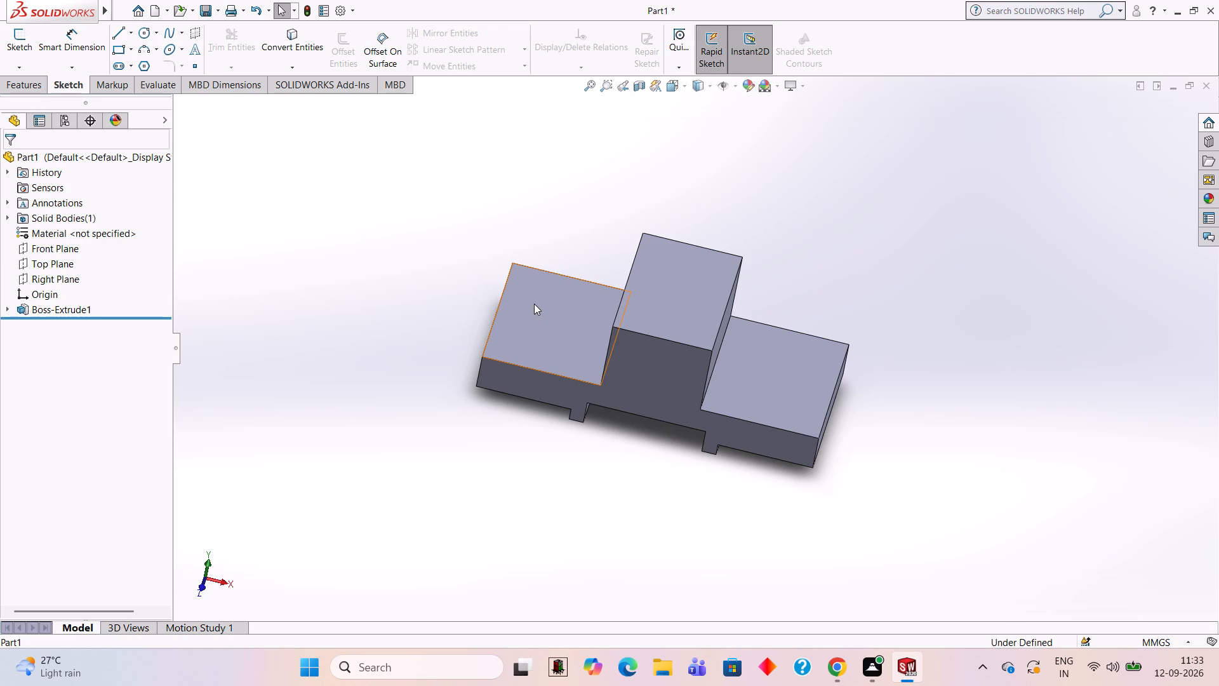
pyautogui.press('F8')
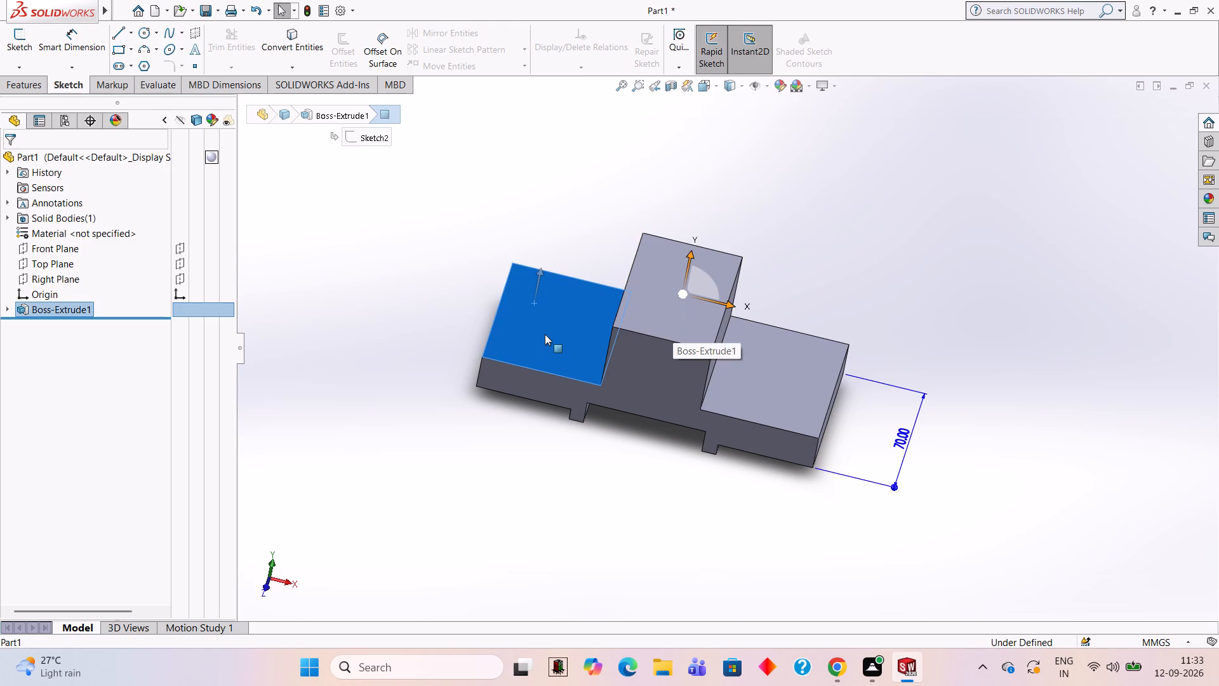
pyautogui.press('F8')
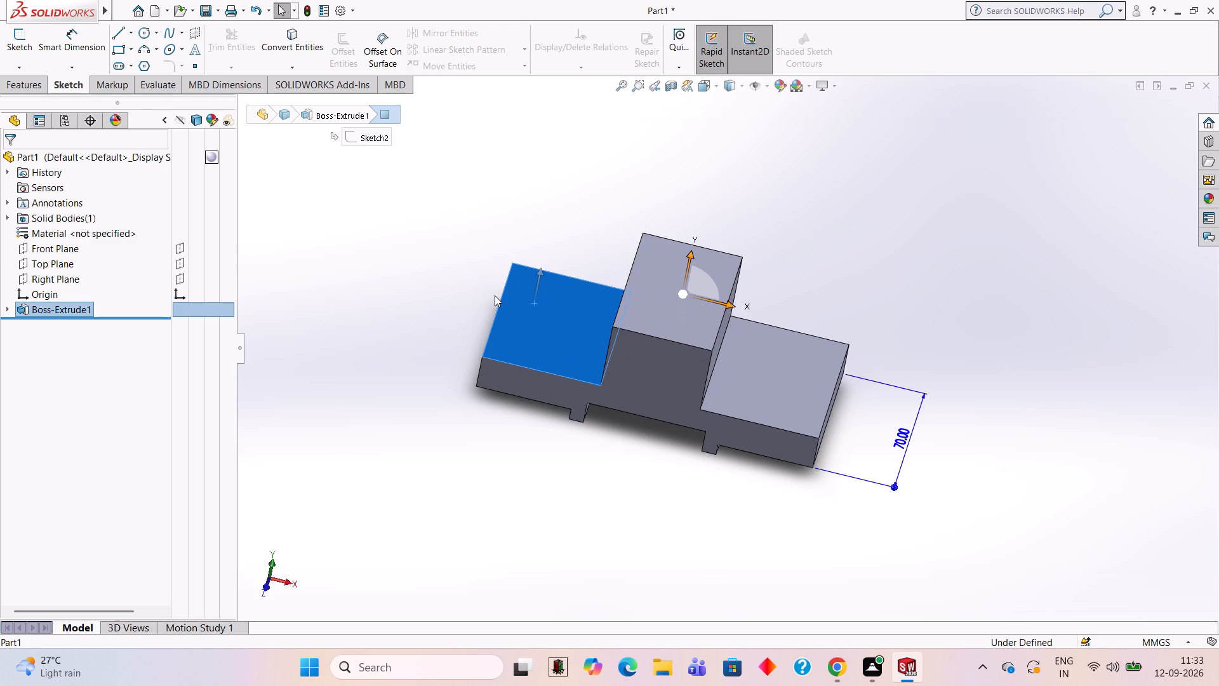
pyautogui.click(538, 314)
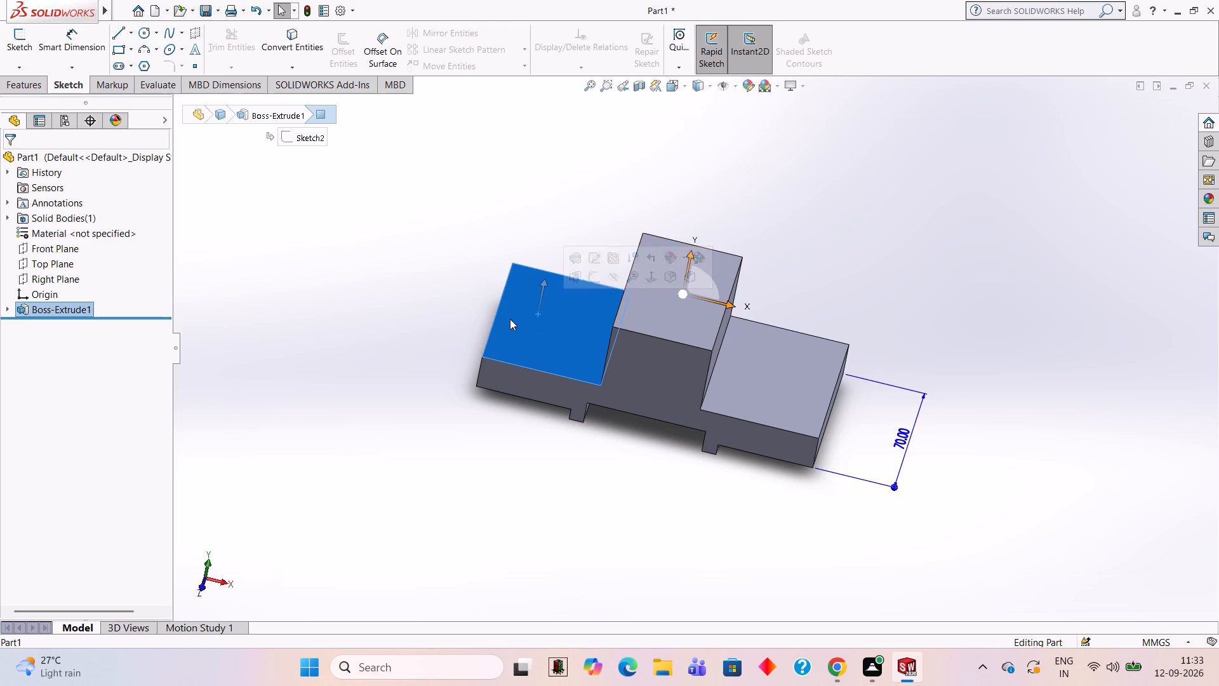
pyautogui.click(143, 35)
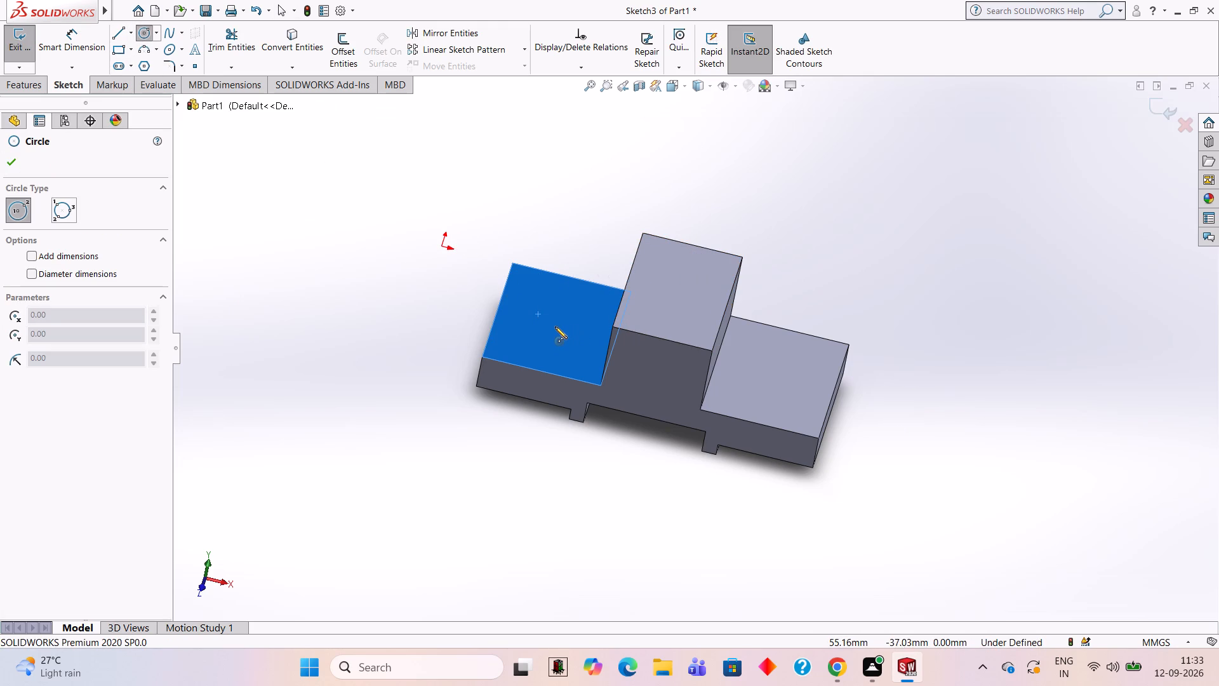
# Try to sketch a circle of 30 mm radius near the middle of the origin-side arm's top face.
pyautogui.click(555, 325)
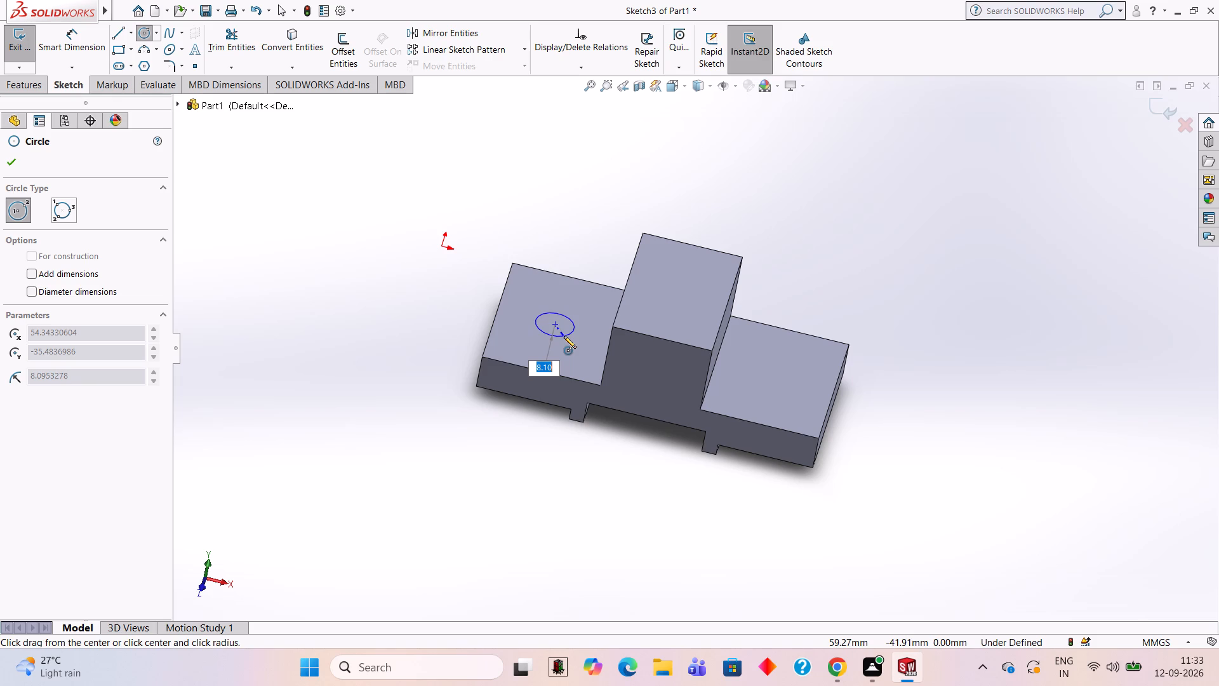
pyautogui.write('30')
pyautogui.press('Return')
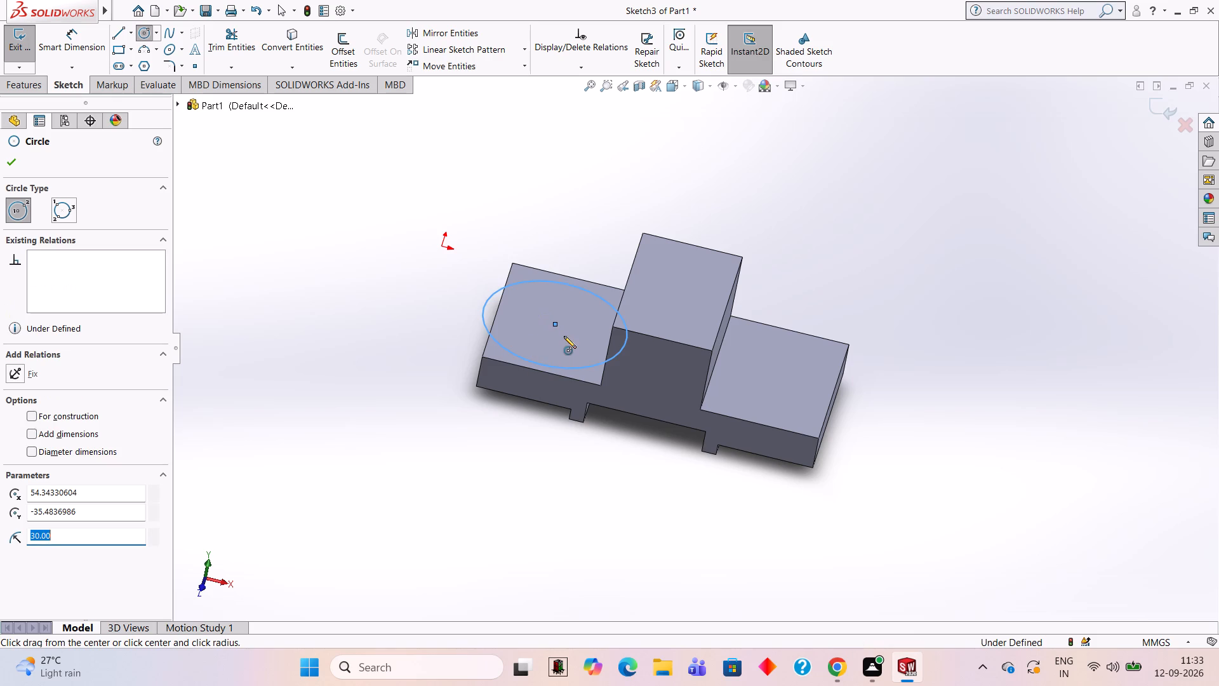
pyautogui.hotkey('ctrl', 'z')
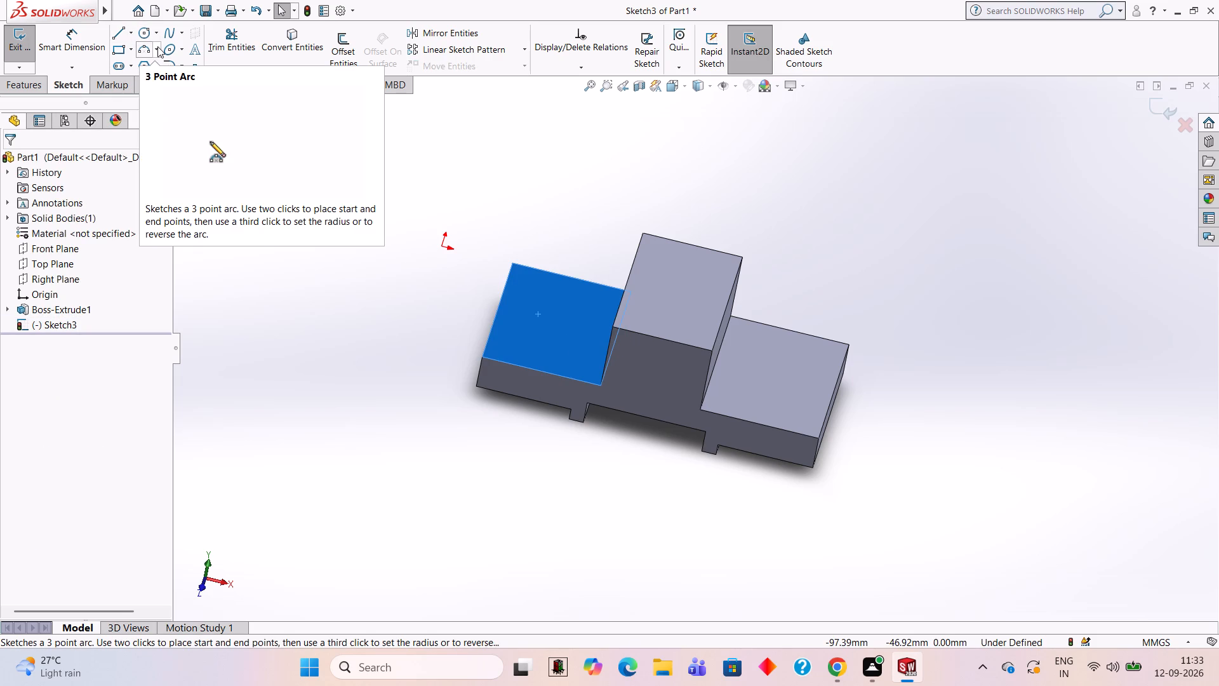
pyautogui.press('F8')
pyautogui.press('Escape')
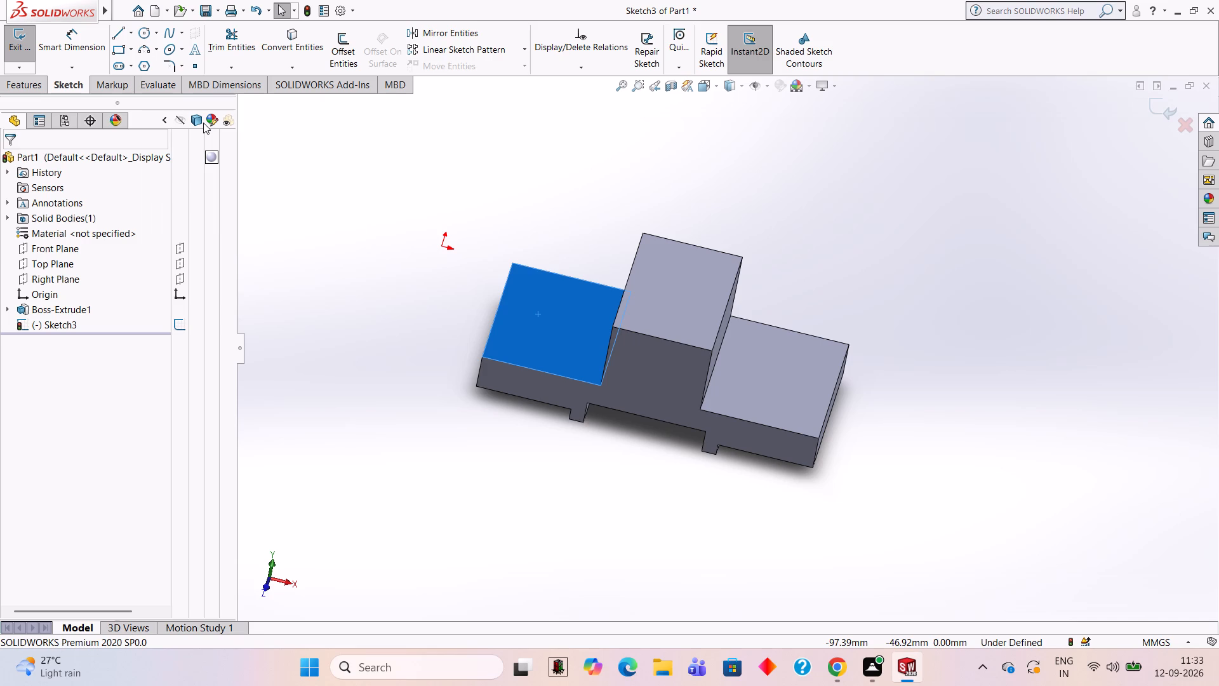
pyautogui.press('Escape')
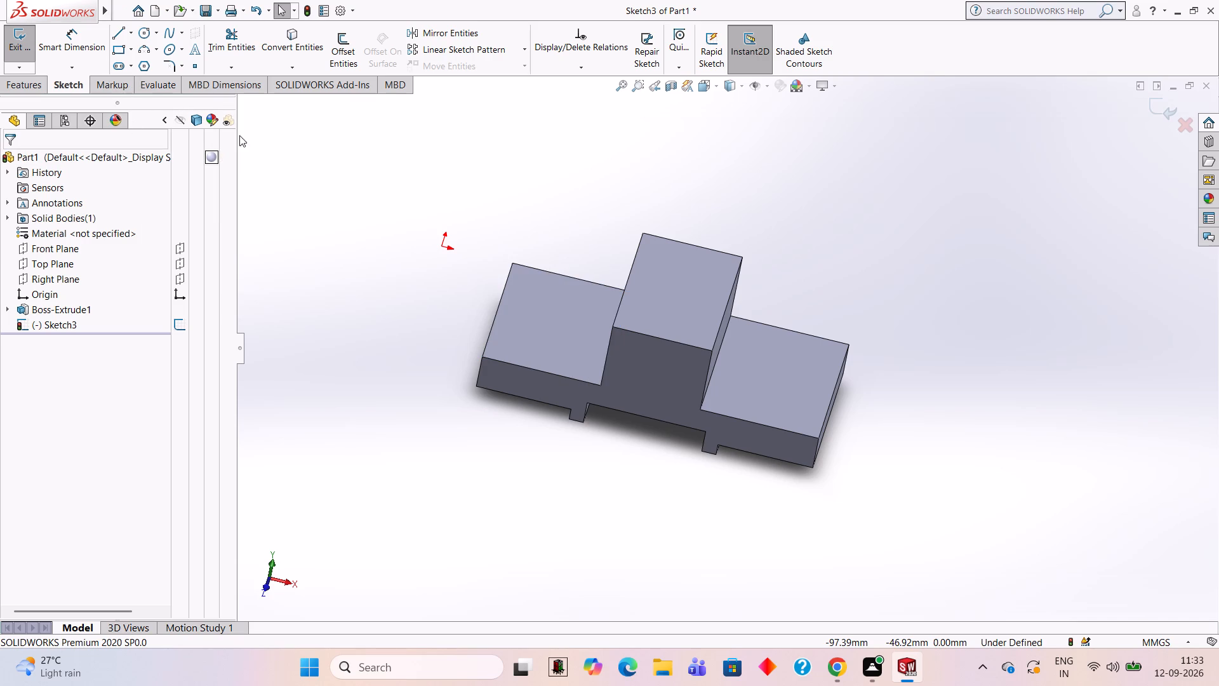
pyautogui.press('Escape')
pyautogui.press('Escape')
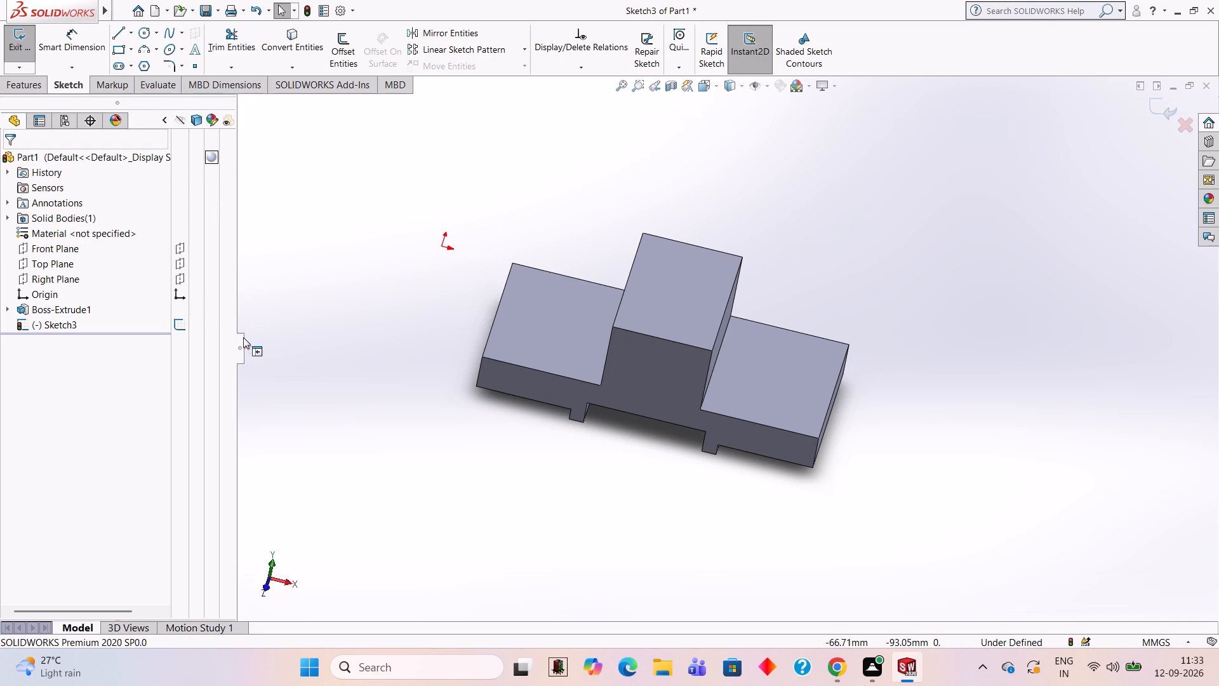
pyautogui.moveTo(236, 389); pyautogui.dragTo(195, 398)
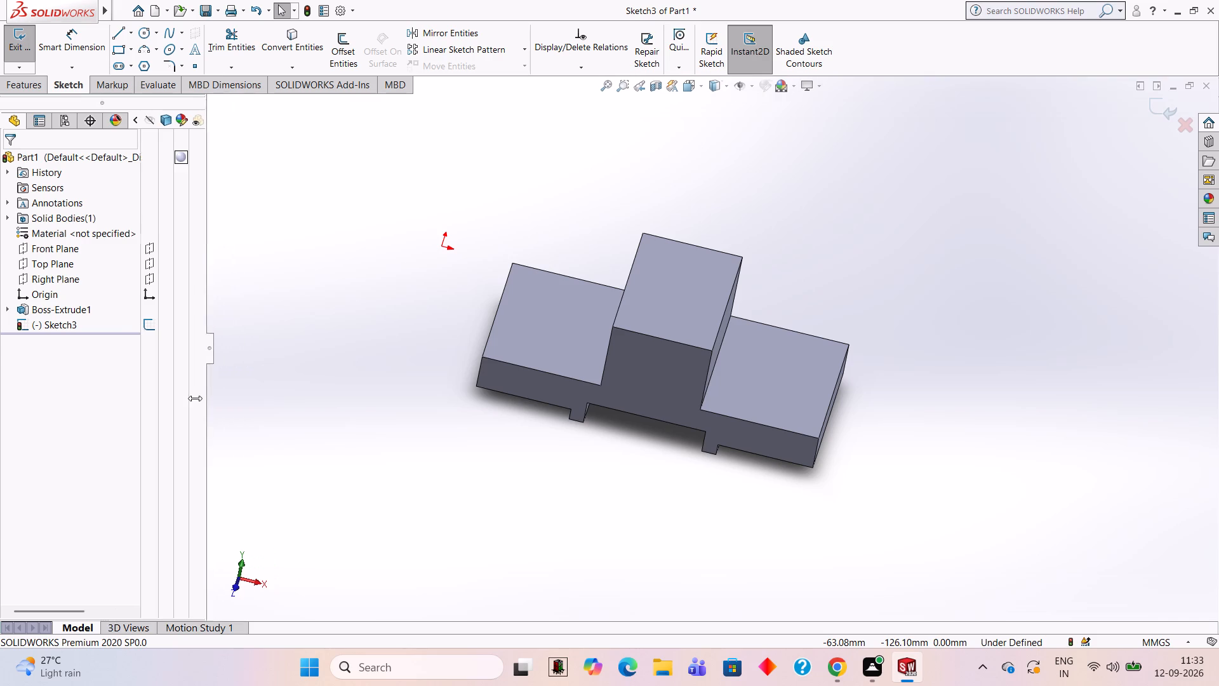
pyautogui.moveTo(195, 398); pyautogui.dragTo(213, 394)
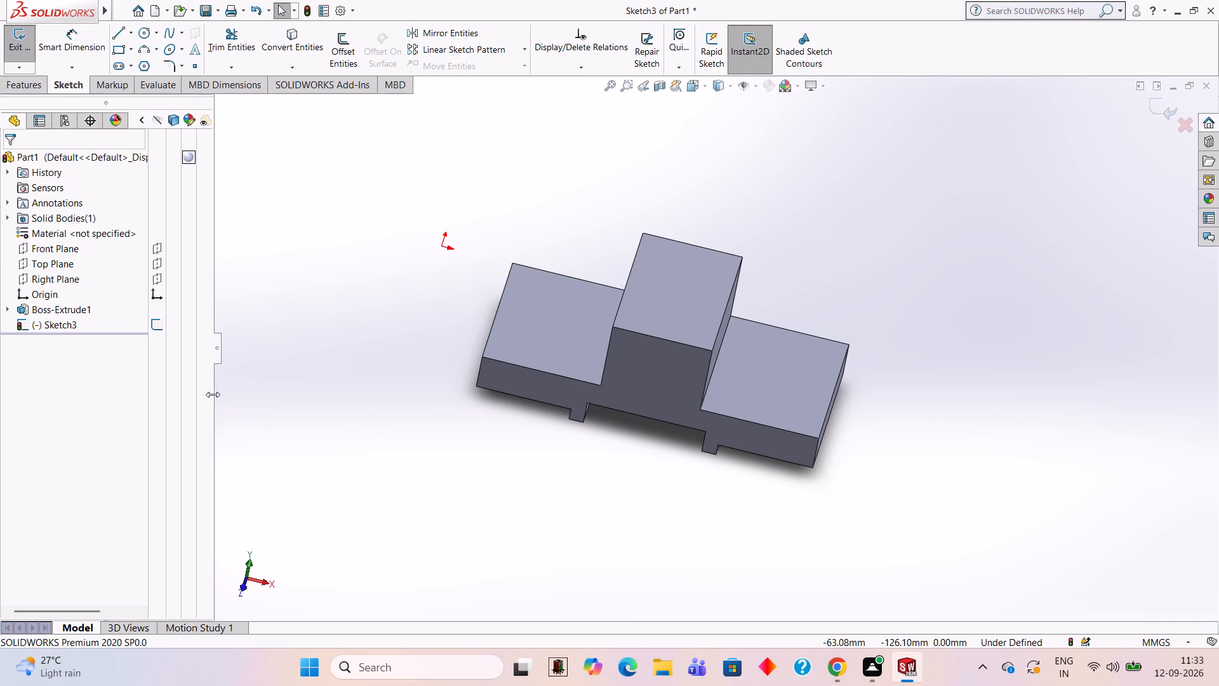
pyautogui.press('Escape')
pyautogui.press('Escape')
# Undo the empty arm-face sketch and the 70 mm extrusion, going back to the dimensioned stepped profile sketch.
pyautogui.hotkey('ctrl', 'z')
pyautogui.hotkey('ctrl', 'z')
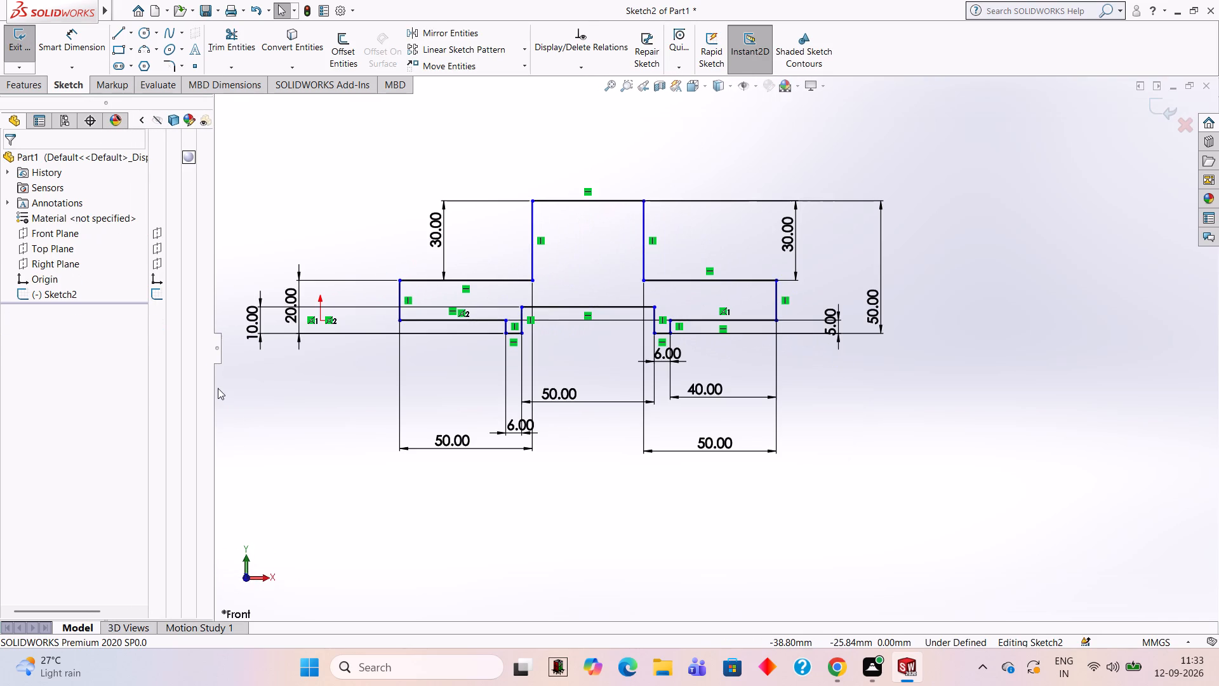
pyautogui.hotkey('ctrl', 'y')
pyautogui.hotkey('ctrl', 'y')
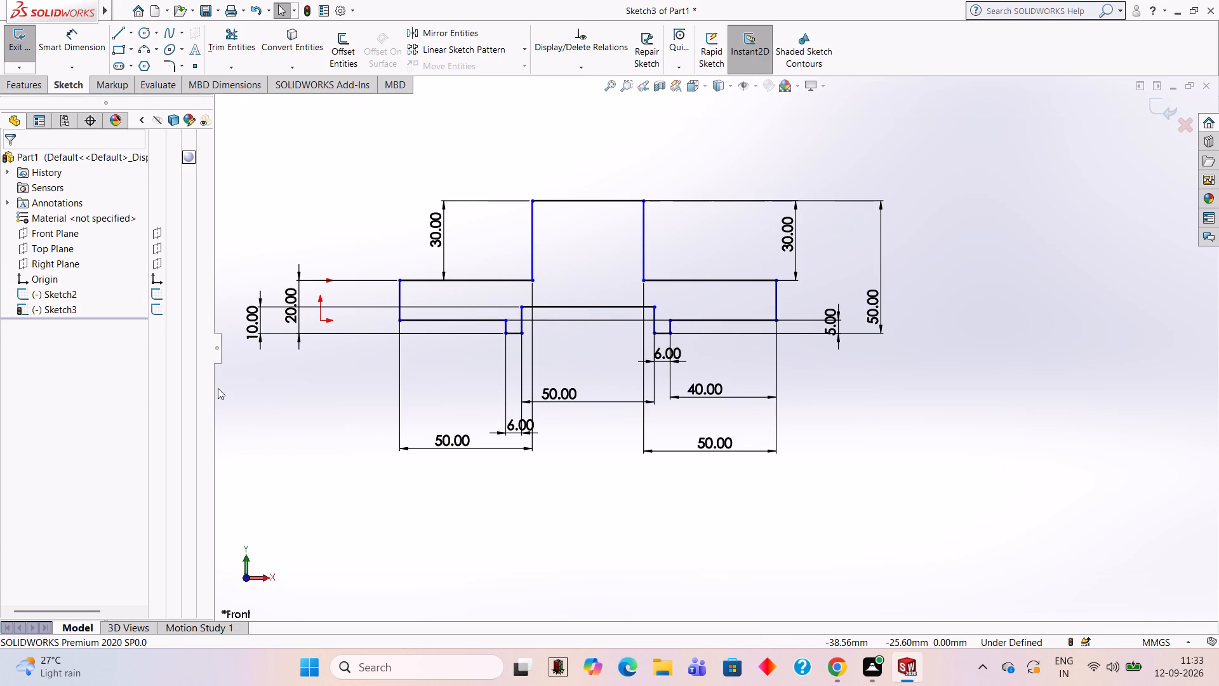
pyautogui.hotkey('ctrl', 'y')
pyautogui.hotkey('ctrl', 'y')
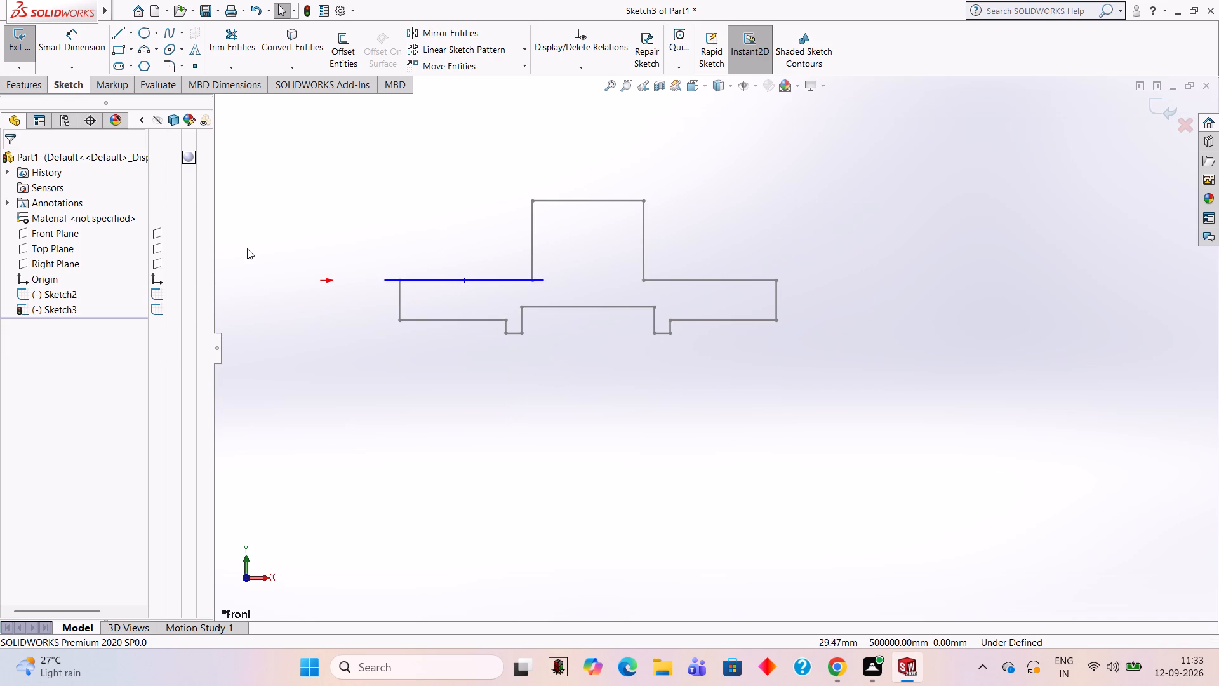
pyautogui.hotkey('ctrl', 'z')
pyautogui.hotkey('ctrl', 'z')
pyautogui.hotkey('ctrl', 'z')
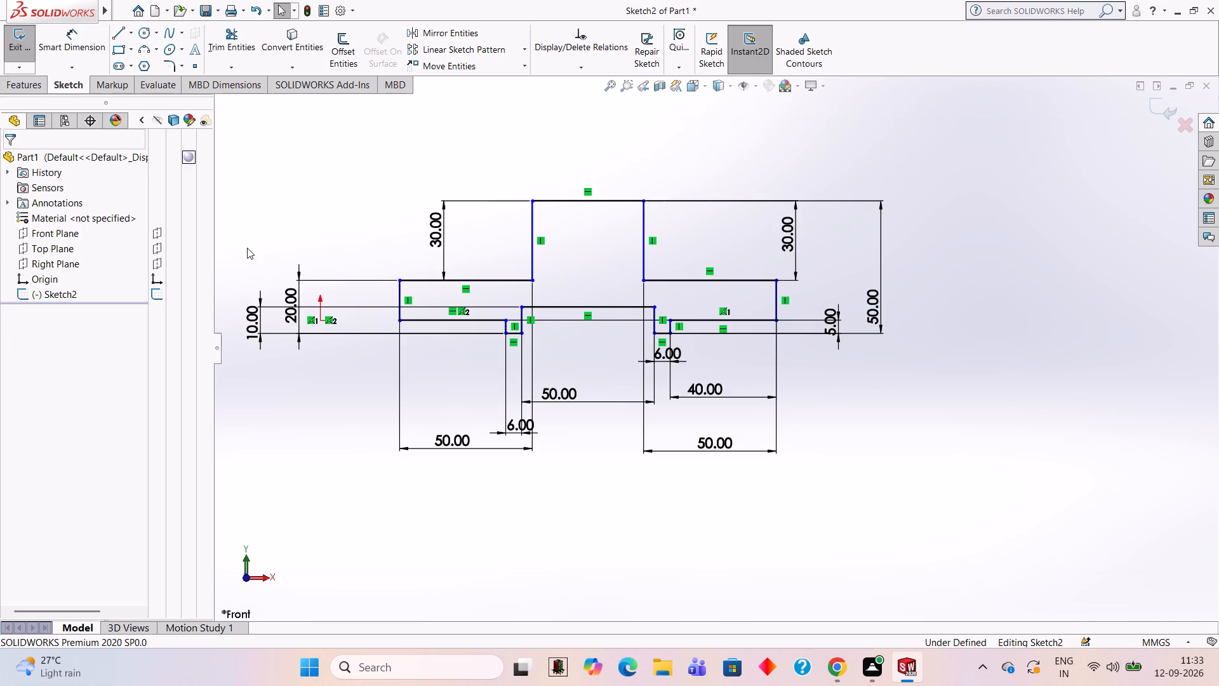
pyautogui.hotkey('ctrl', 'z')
# Extrude the stepped profile as a blind boss 70 mm deep from the sketch plane.
pyautogui.click(65, 88)
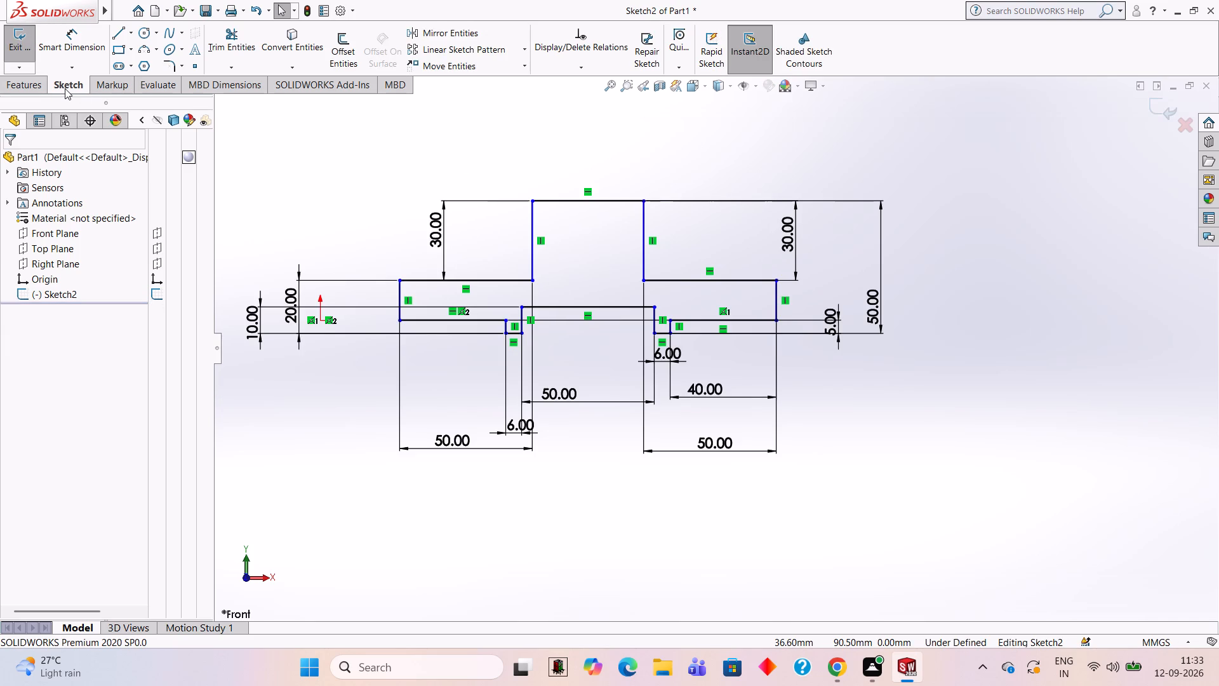
pyautogui.click(32, 95)
pyautogui.click(31, 86)
pyautogui.click(23, 36)
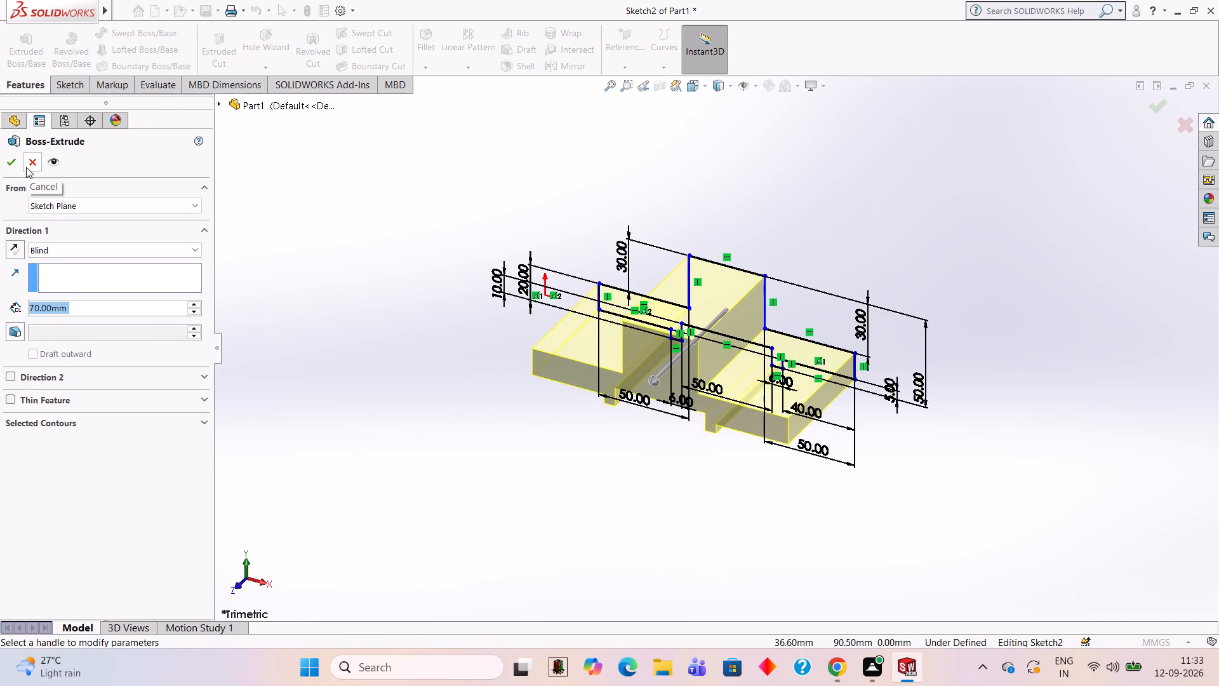
pyautogui.click(10, 165)
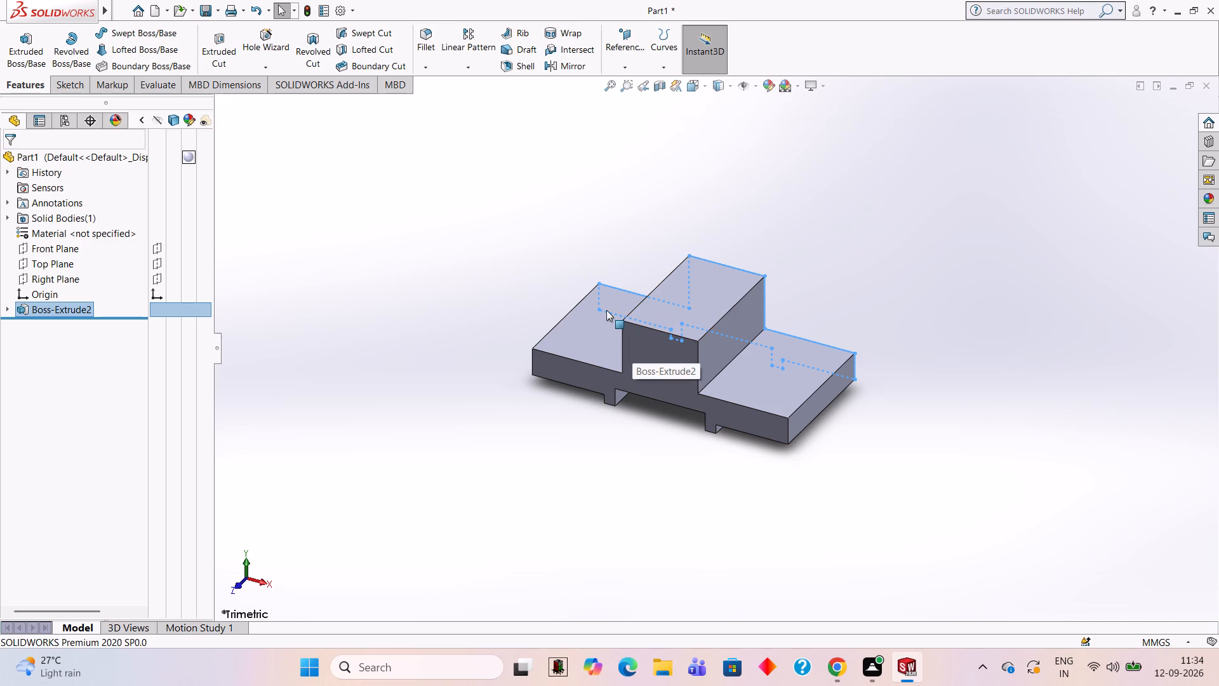
pyautogui.press('Escape')
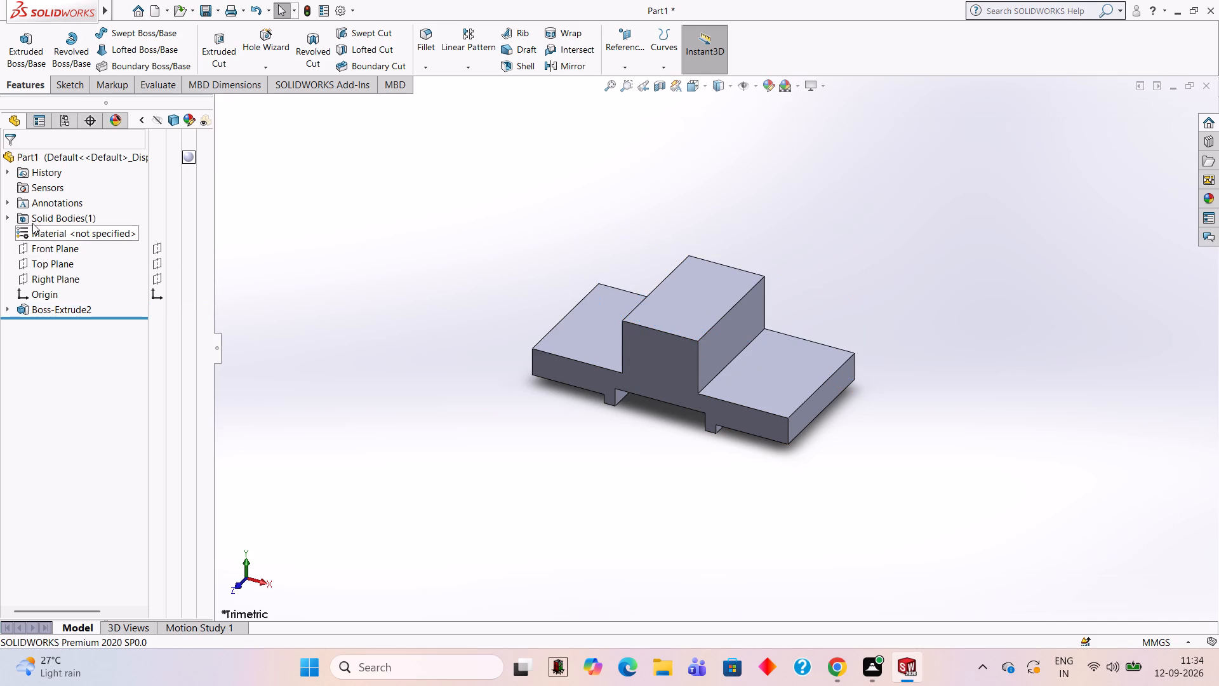
# Sketch a circle of 15 mm radius near the middle of the origin-side arm's top face in a new sketch.
pyautogui.click(53, 268)
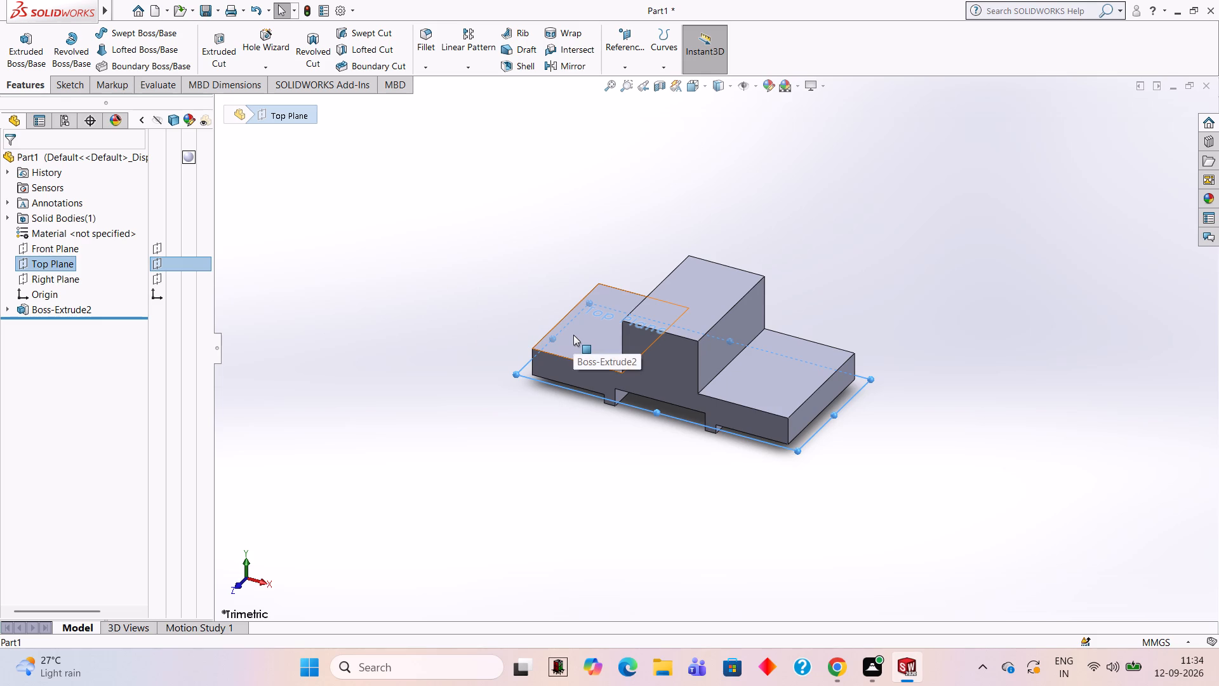
pyautogui.click(589, 329)
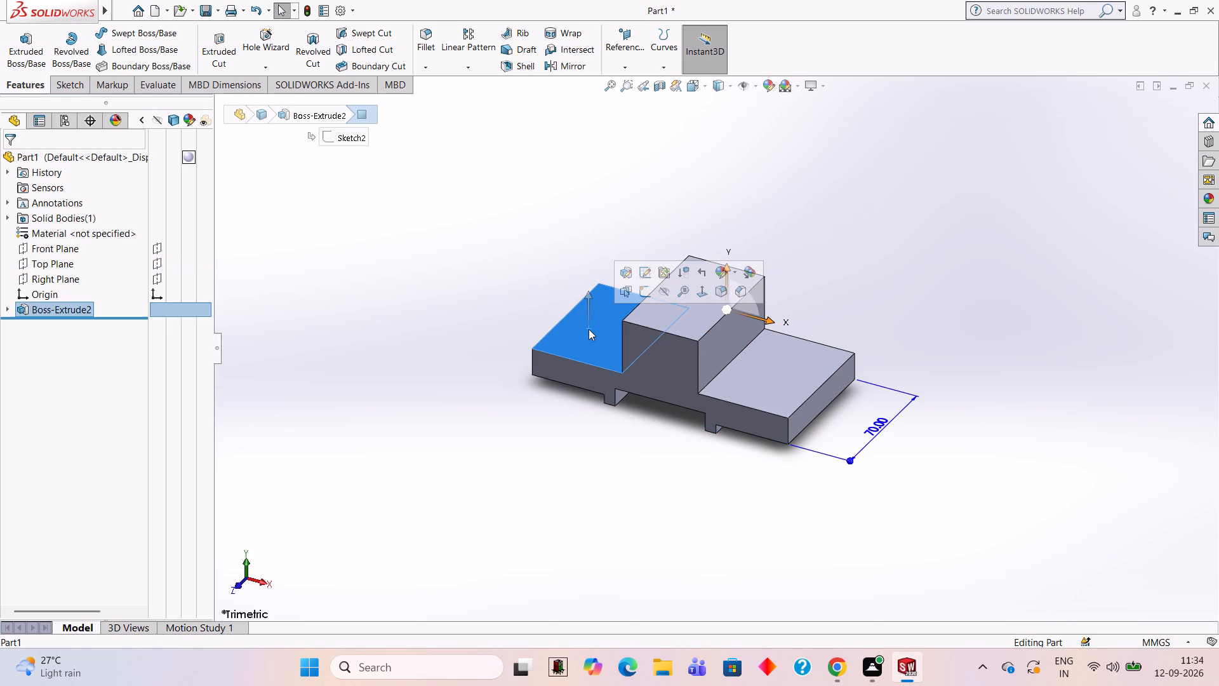
pyautogui.click(643, 295)
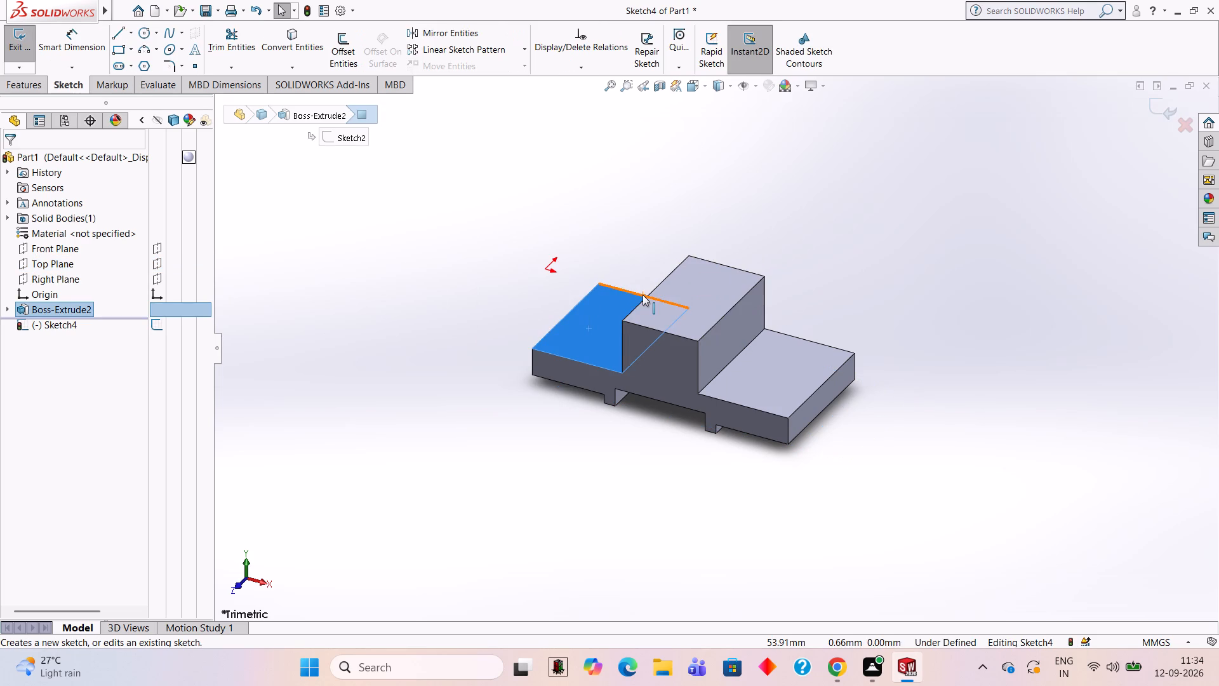
pyautogui.click(603, 315)
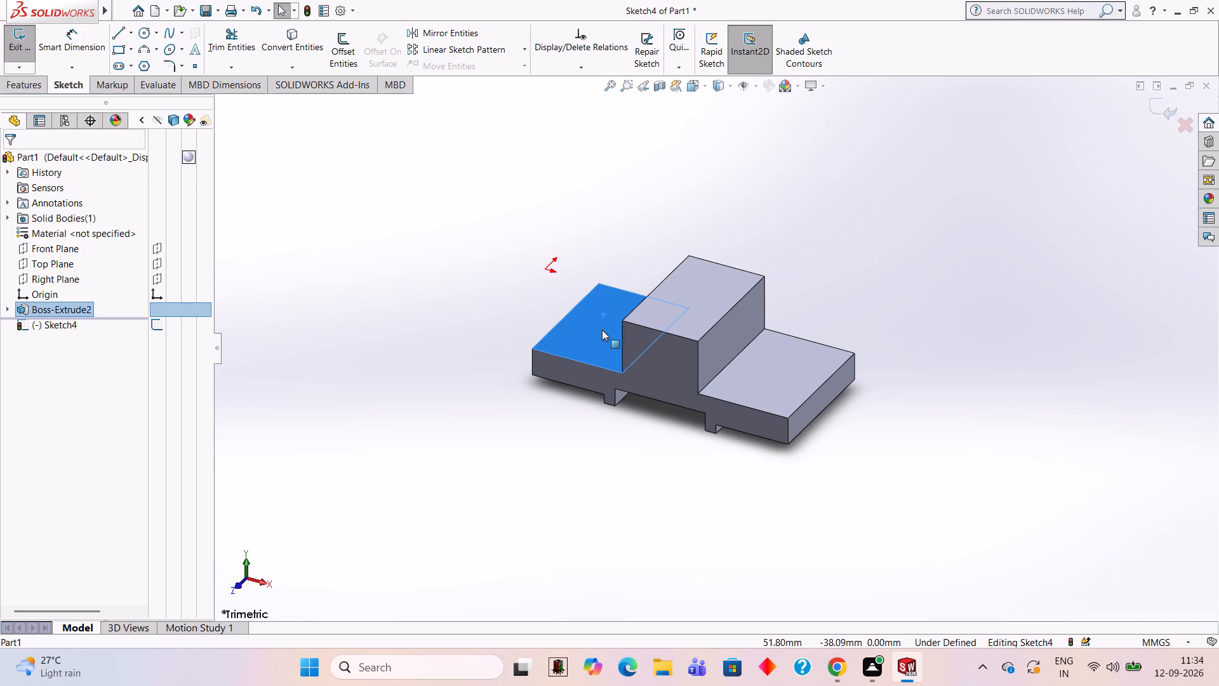
pyautogui.click(137, 29)
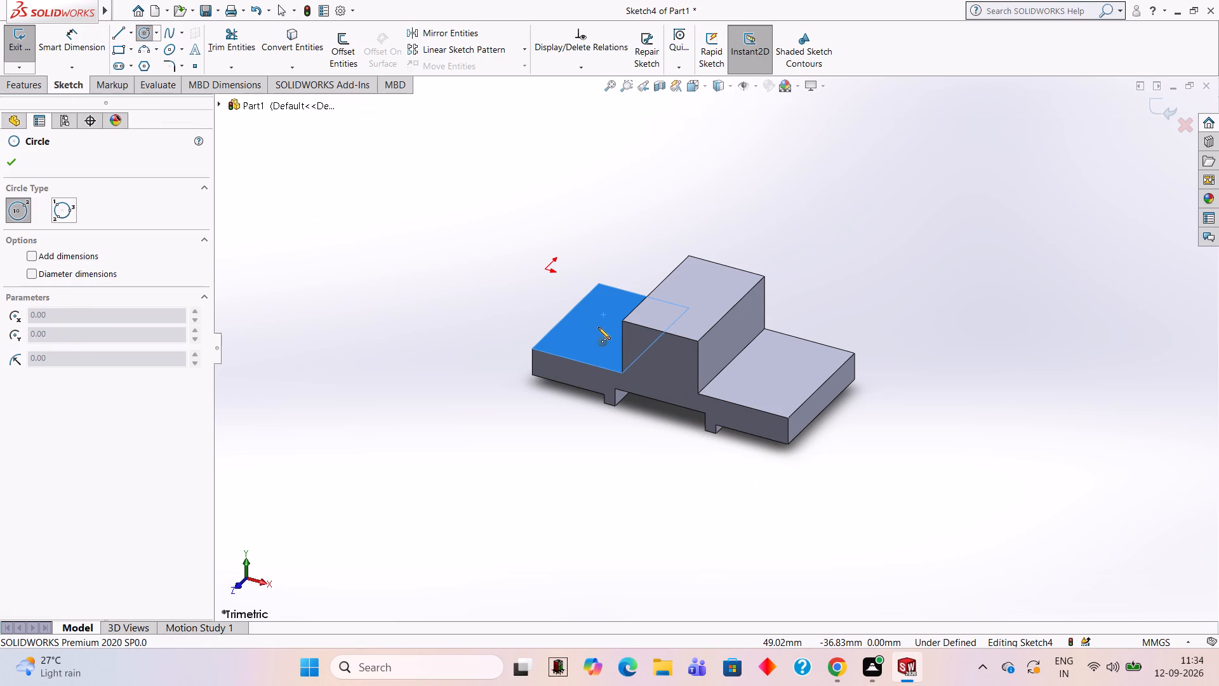
pyautogui.click(598, 327)
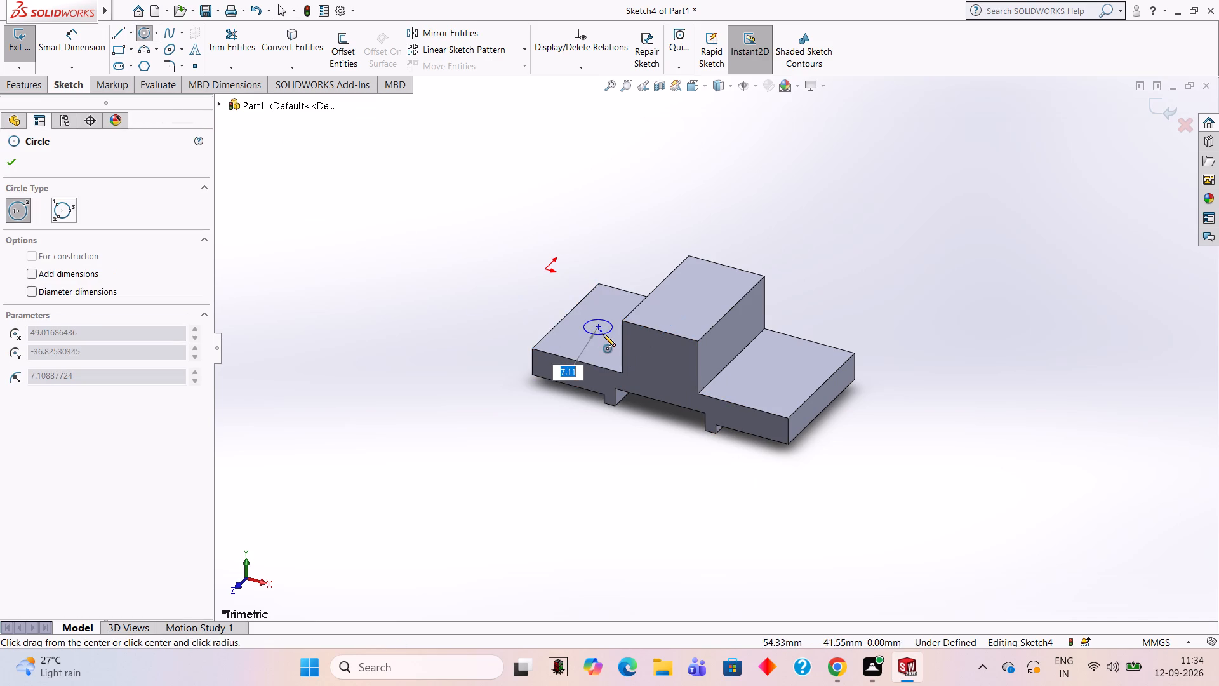
pyautogui.write('15')
pyautogui.press('Return')
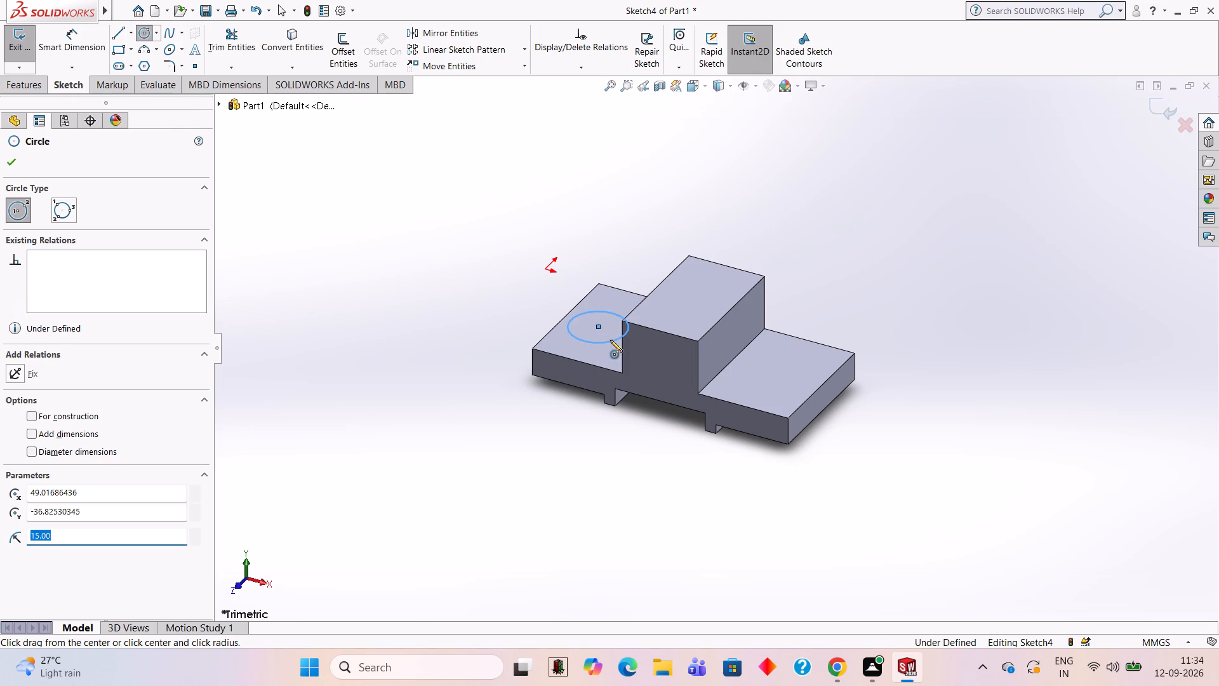
pyautogui.press('Escape')
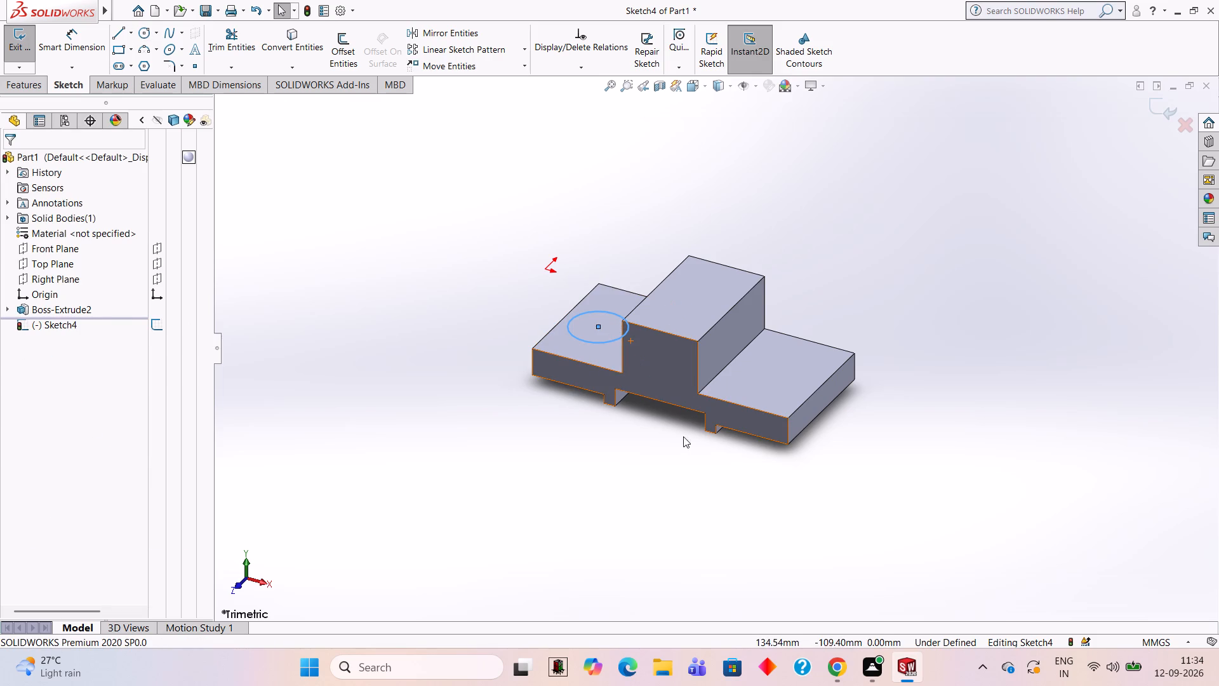
# Examine the sketched circle, the arms and the block's underside from several angles.
pyautogui.rightClick(413, 236)
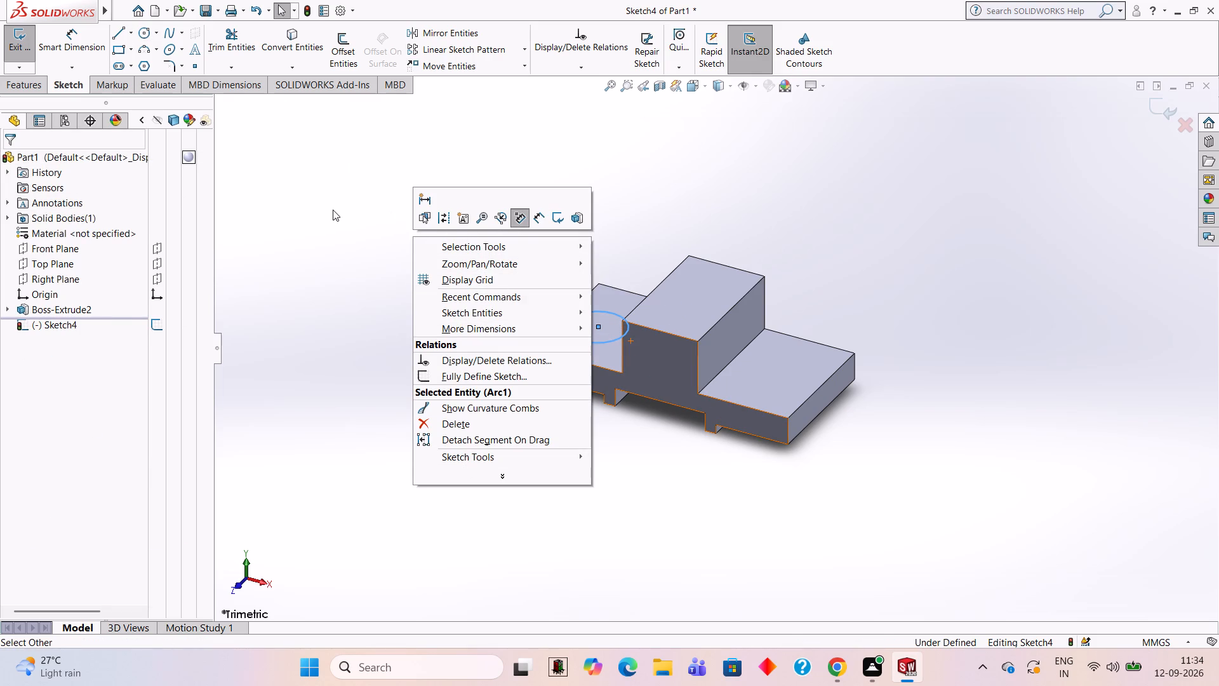
pyautogui.click(457, 259)
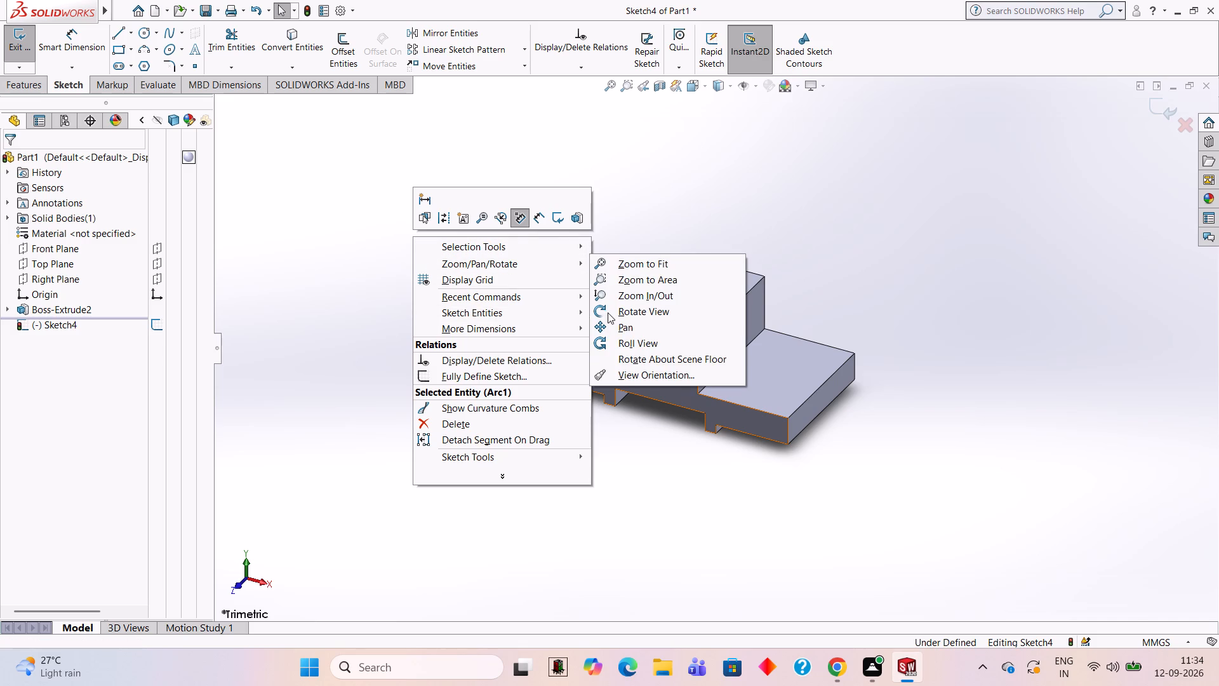
pyautogui.click(626, 318)
pyautogui.moveTo(660, 450); pyautogui.dragTo(741, 483)
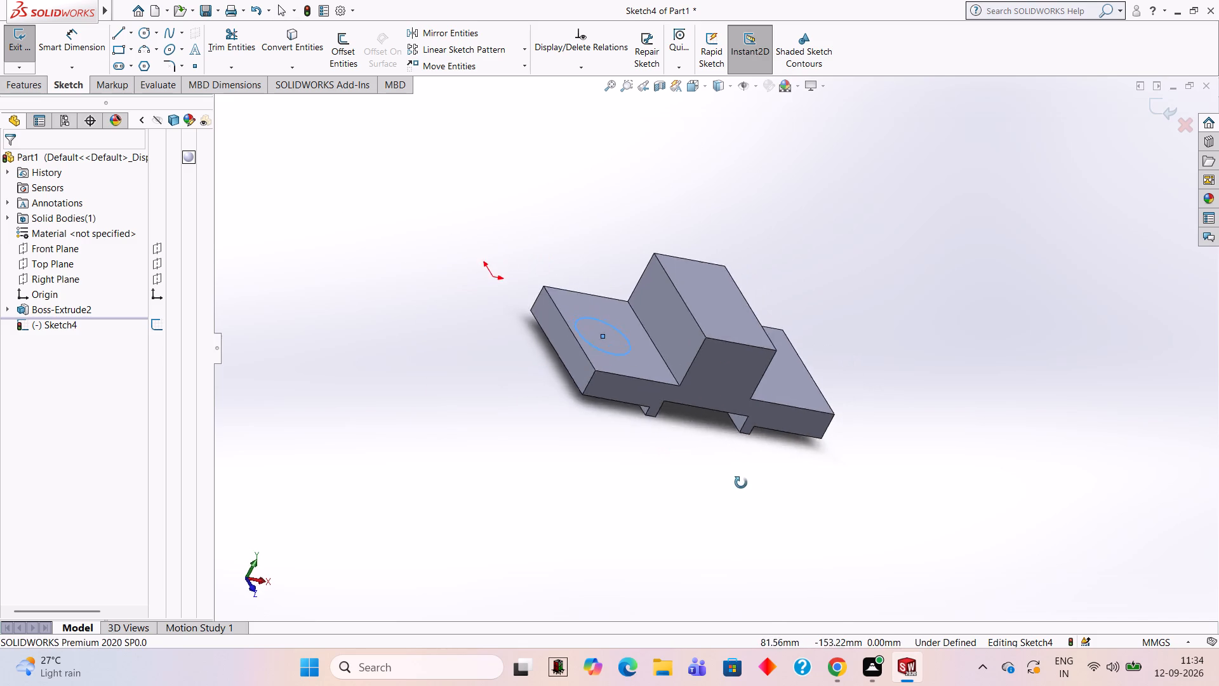
pyautogui.moveTo(741, 483); pyautogui.dragTo(836, 351)
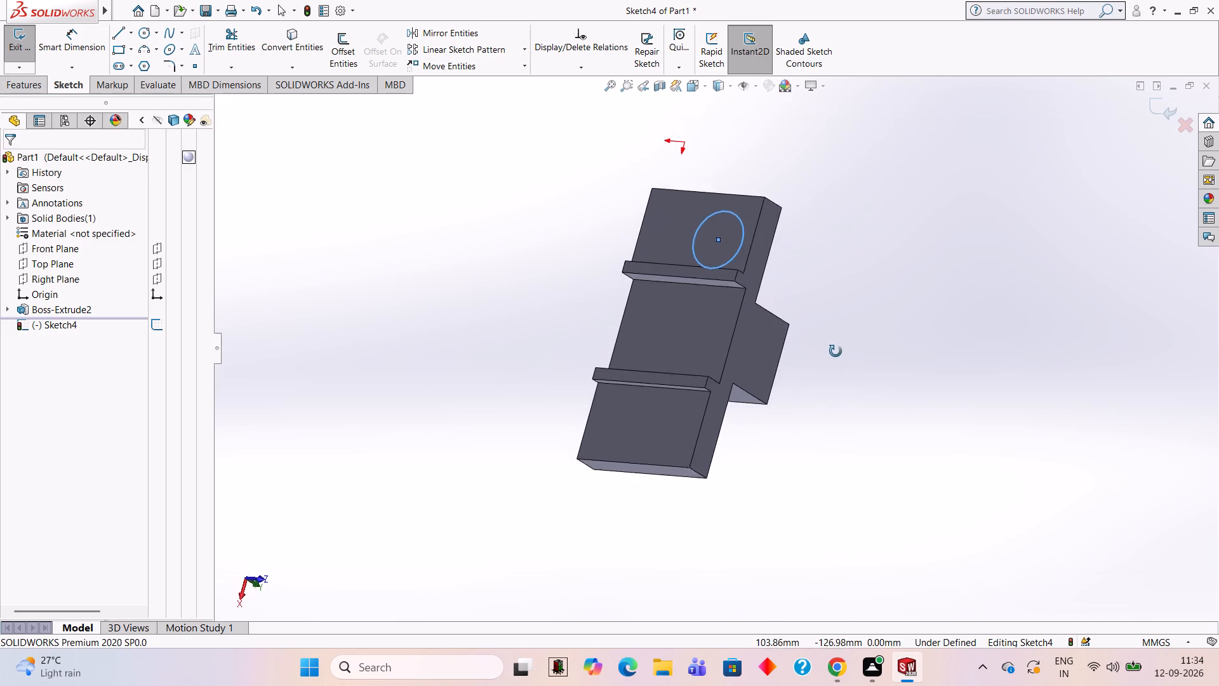
pyautogui.moveTo(836, 351); pyautogui.dragTo(539, 201)
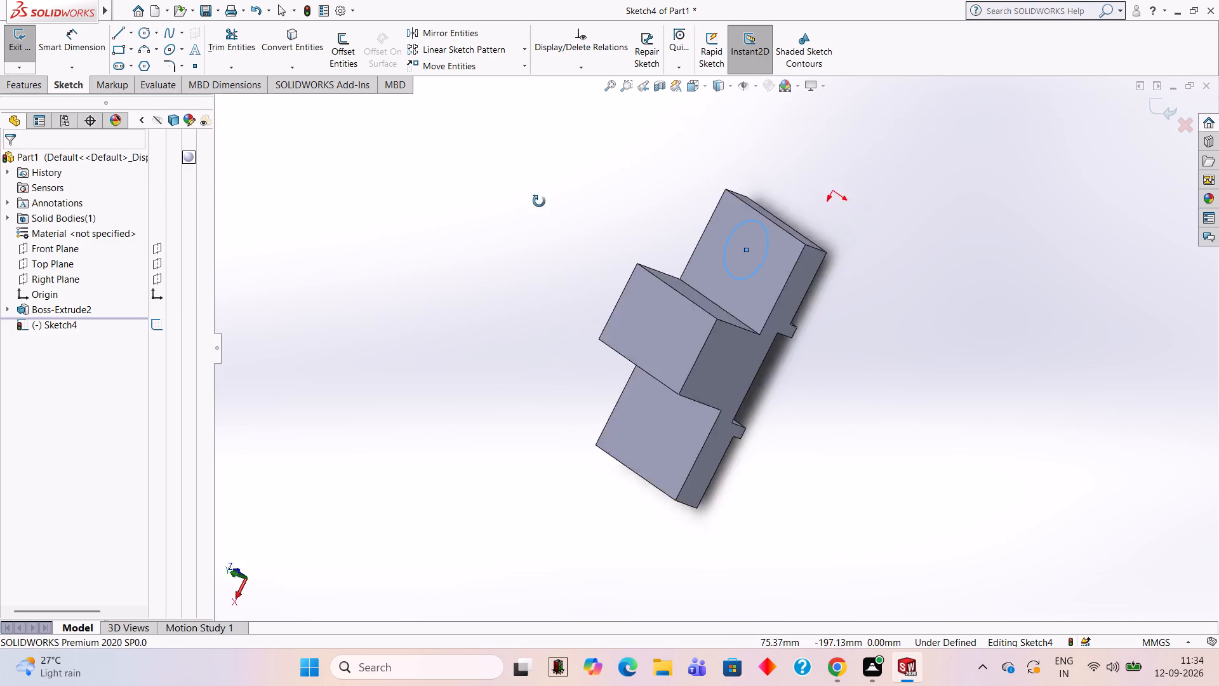
pyautogui.moveTo(539, 201); pyautogui.dragTo(542, 173)
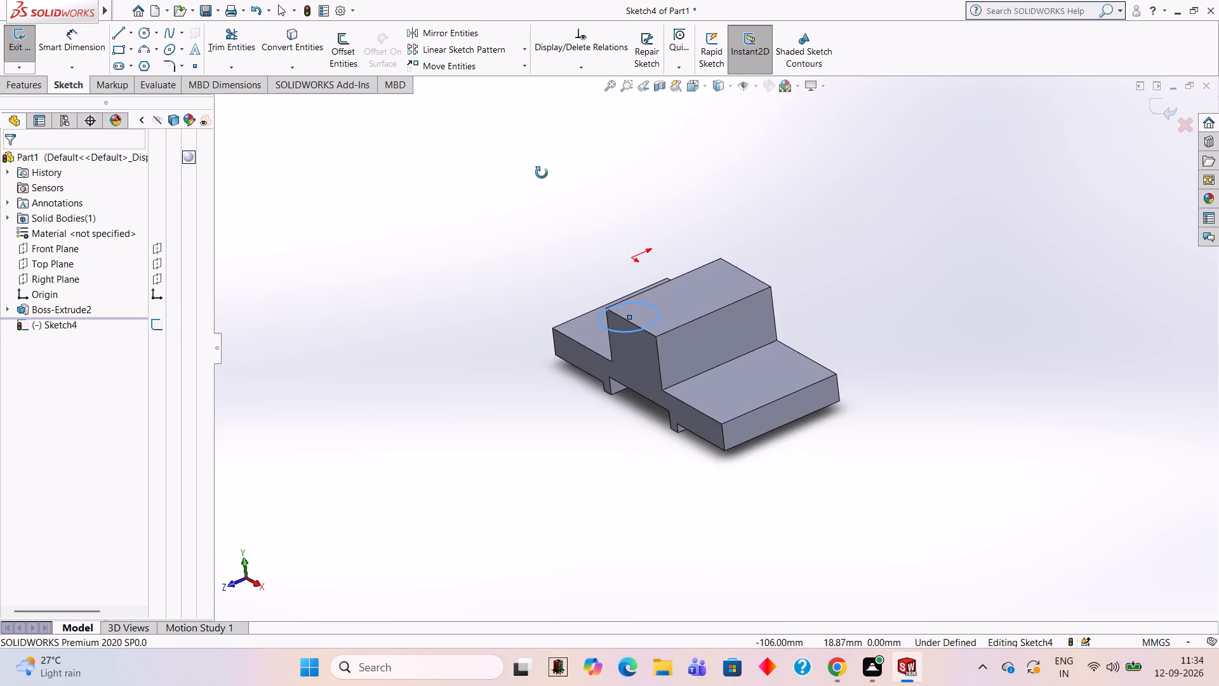
pyautogui.moveTo(542, 173); pyautogui.dragTo(607, 199)
pyautogui.press('Escape')
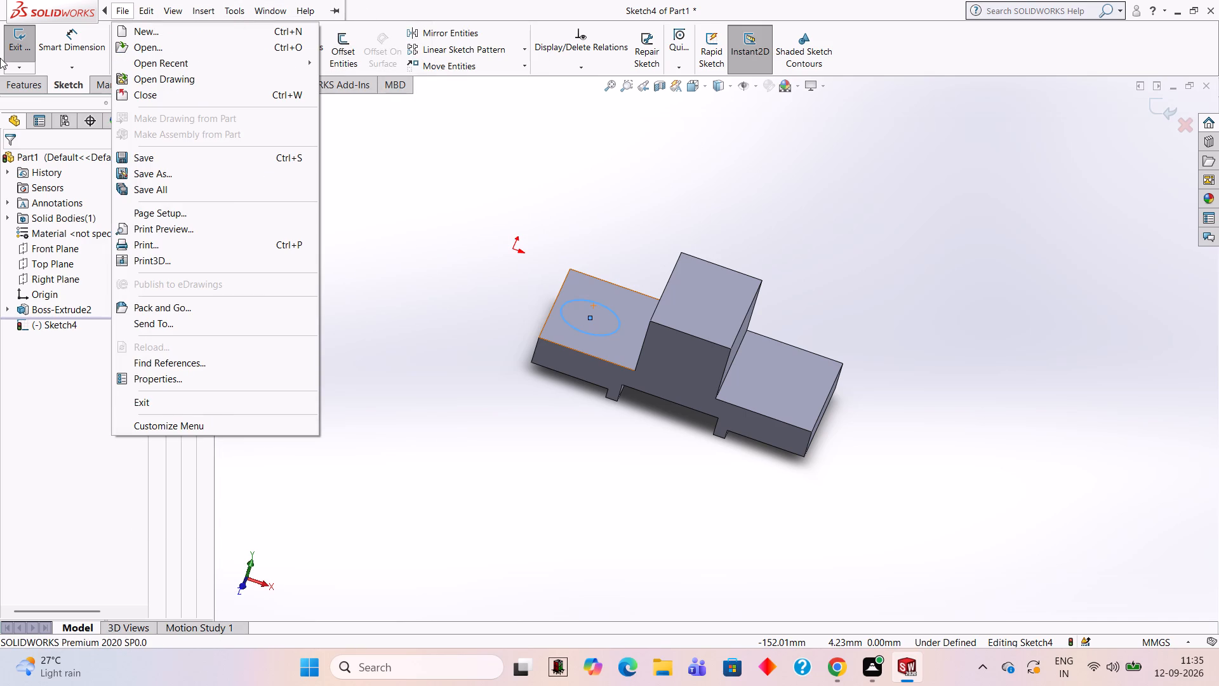
# Dimension the circle's centre 35 mm from the front edge of the origin-side arm's top face.
pyautogui.click(59, 44)
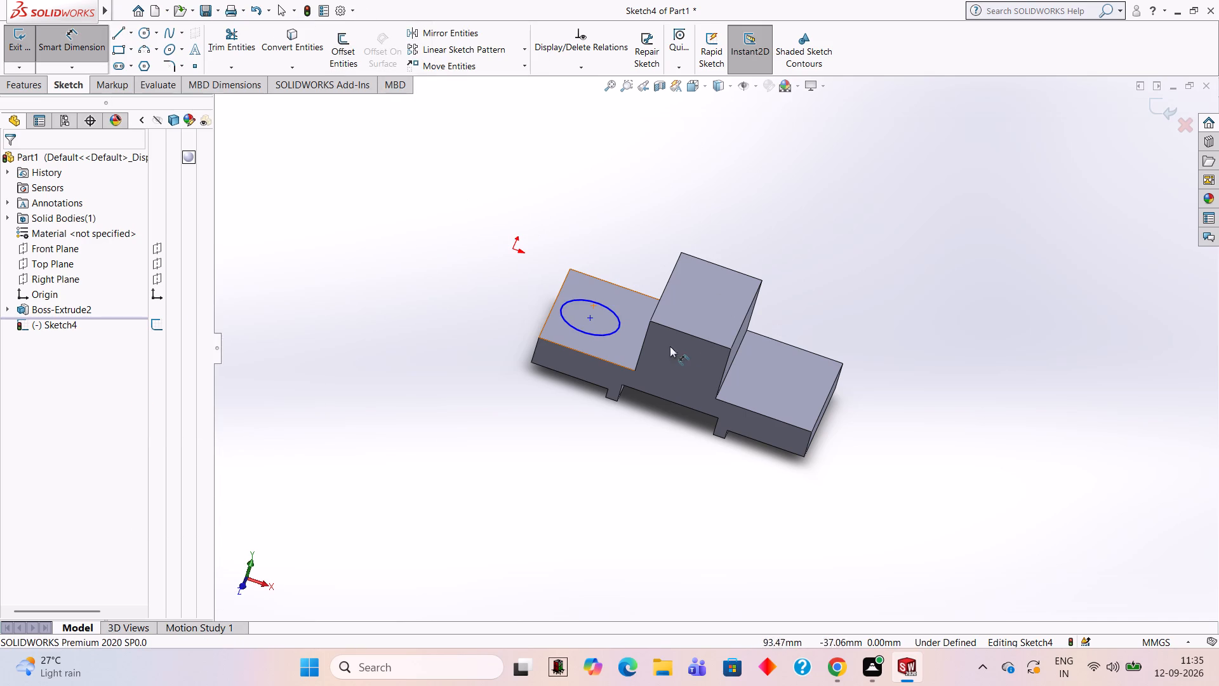
pyautogui.click(592, 320)
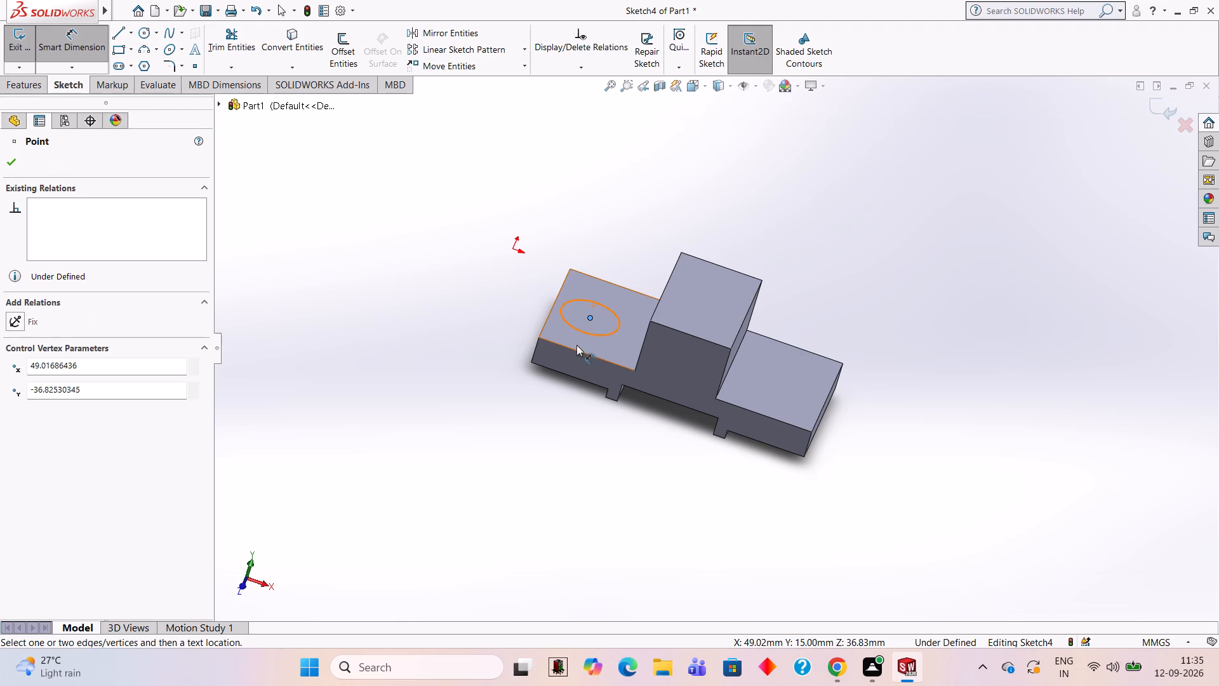
pyautogui.click(576, 349)
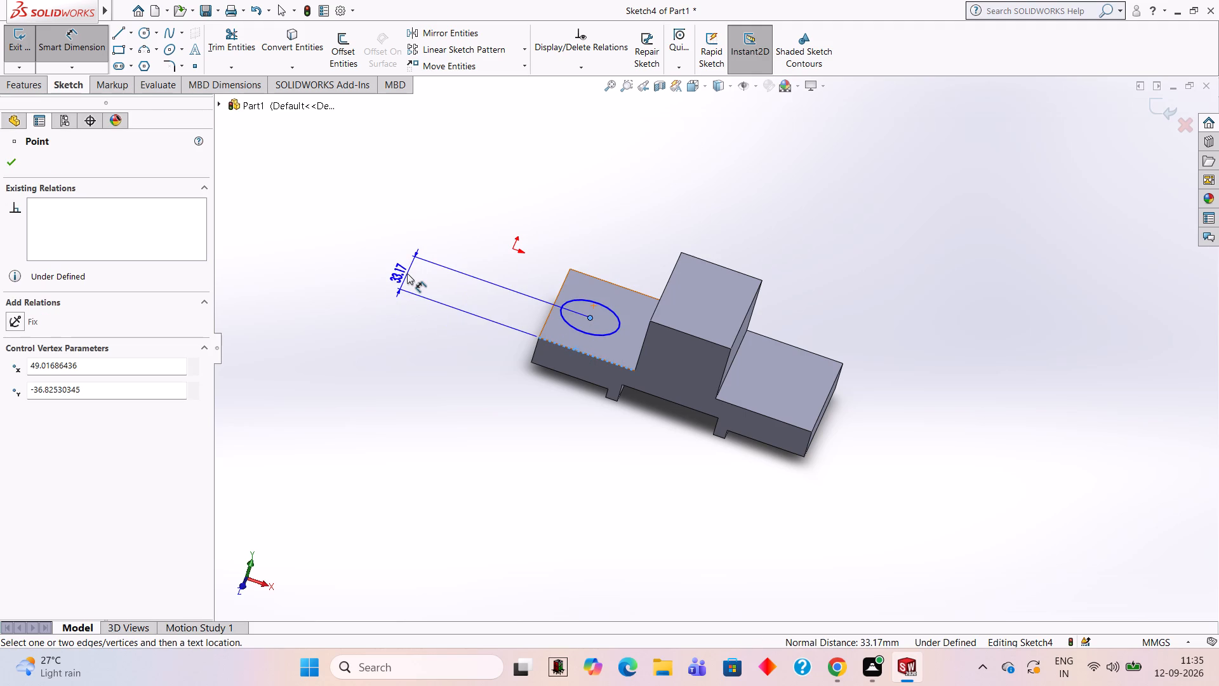
pyautogui.click(407, 273)
pyautogui.write('35')
pyautogui.press('Return')
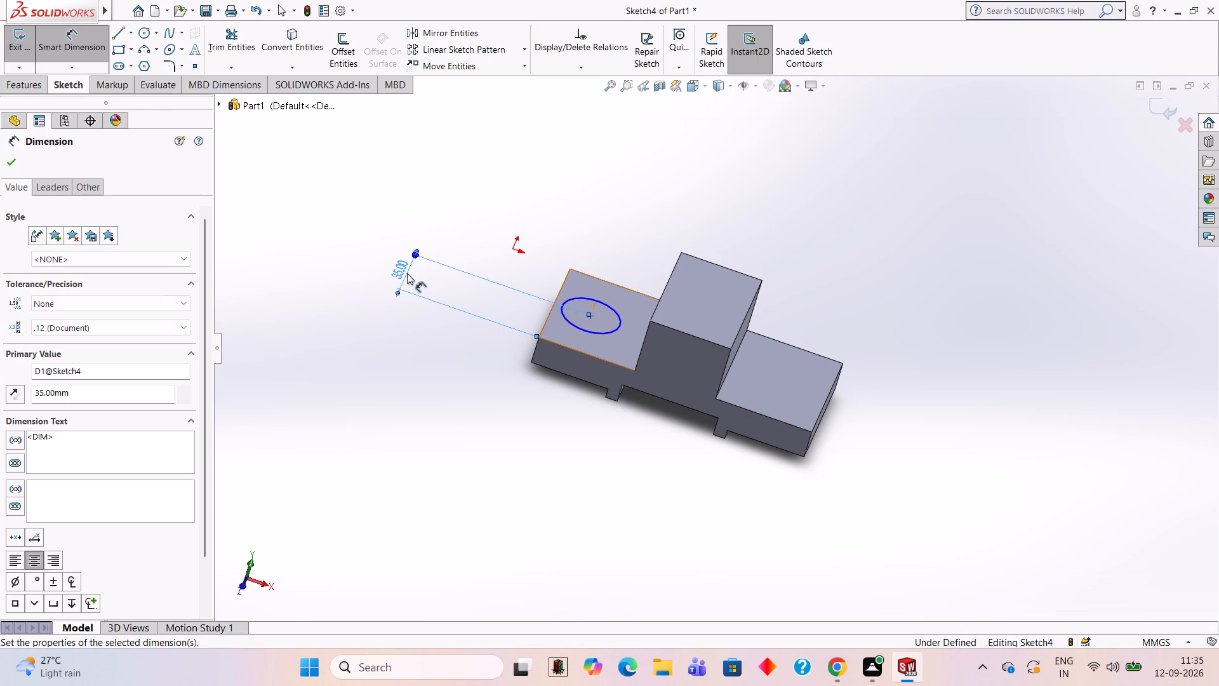
pyautogui.press('Escape')
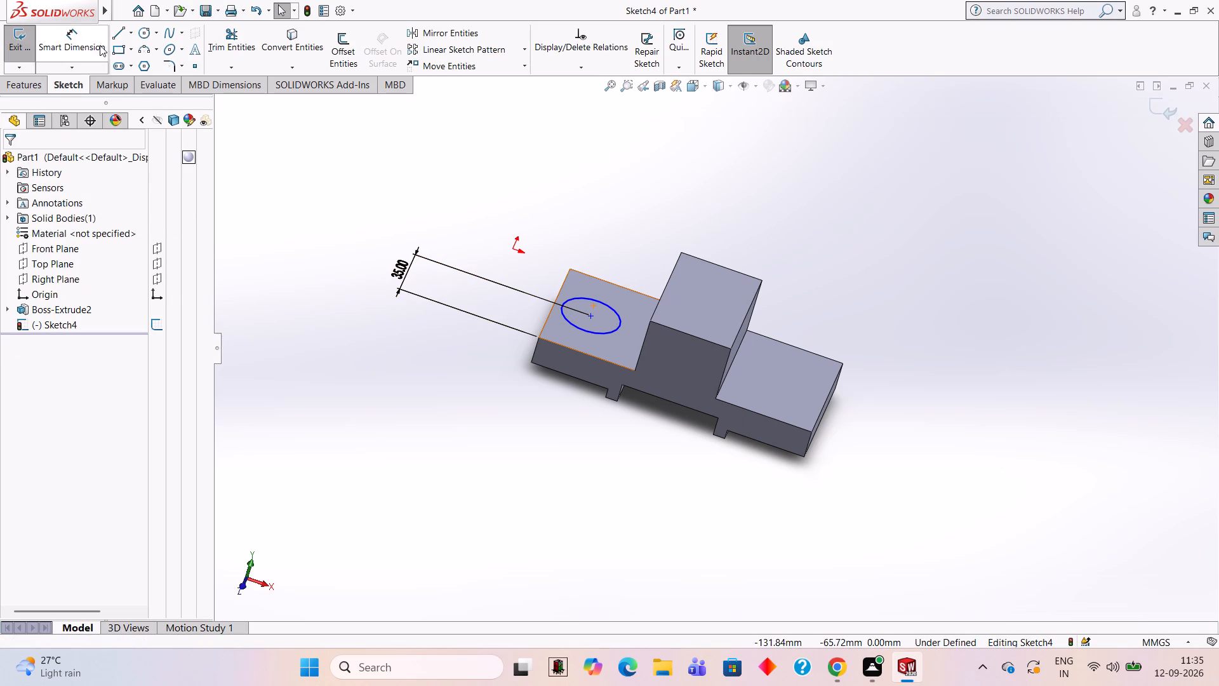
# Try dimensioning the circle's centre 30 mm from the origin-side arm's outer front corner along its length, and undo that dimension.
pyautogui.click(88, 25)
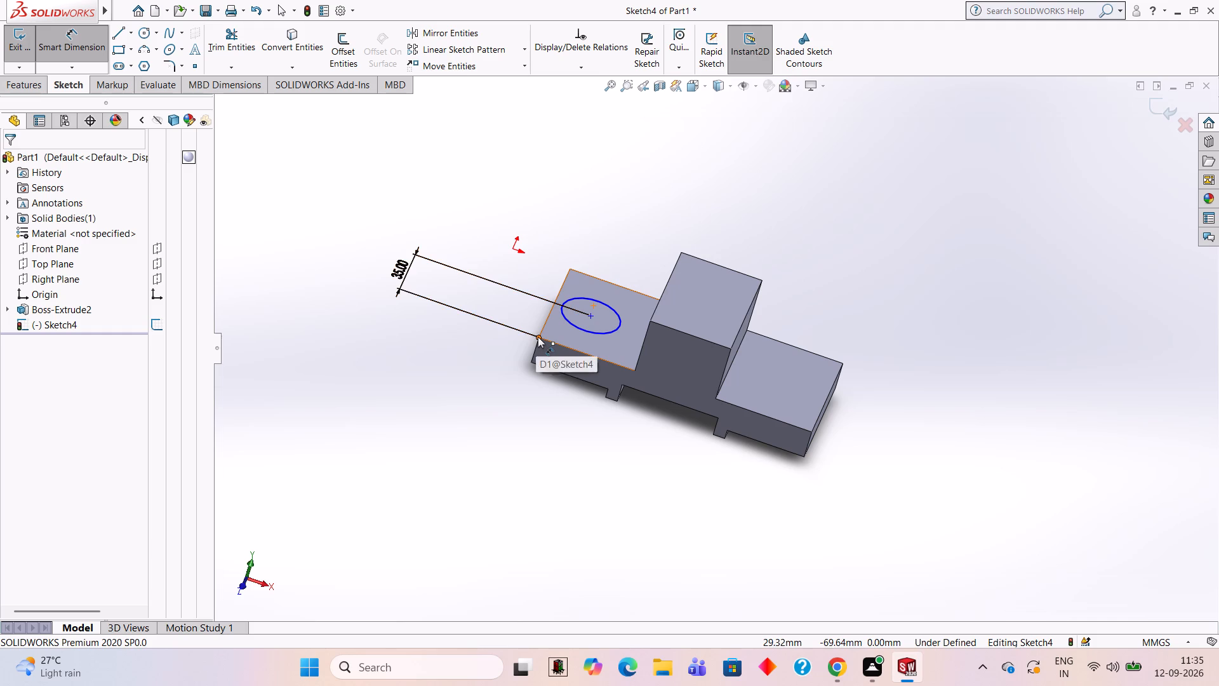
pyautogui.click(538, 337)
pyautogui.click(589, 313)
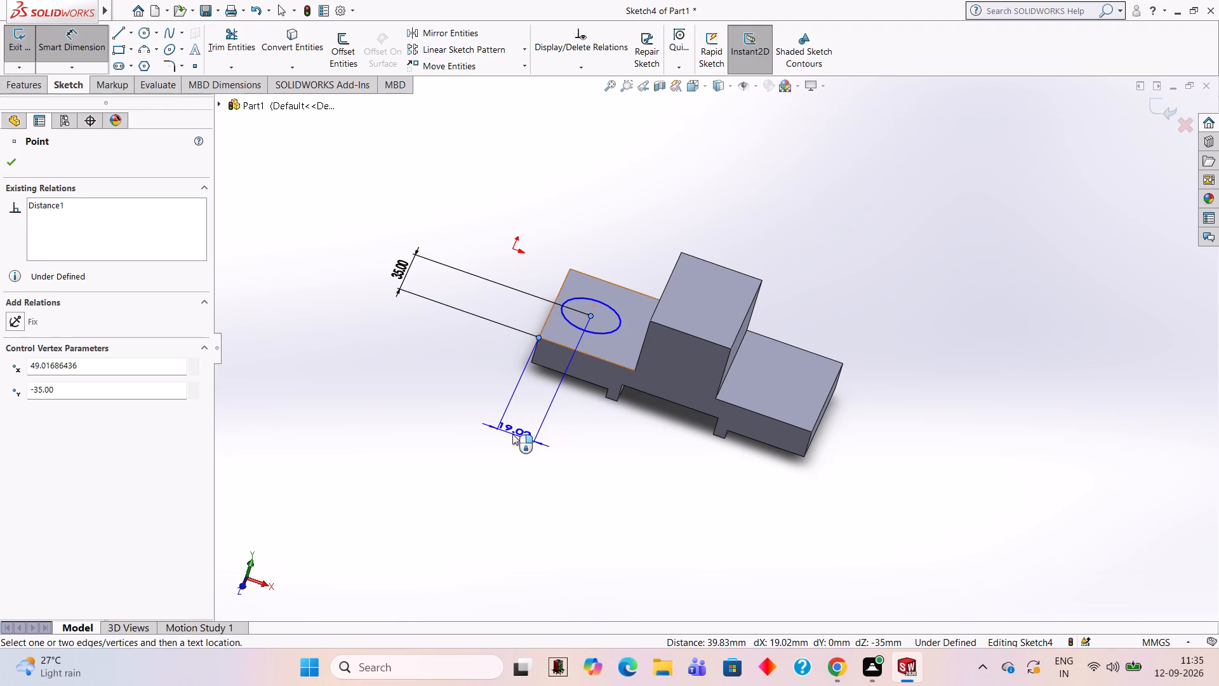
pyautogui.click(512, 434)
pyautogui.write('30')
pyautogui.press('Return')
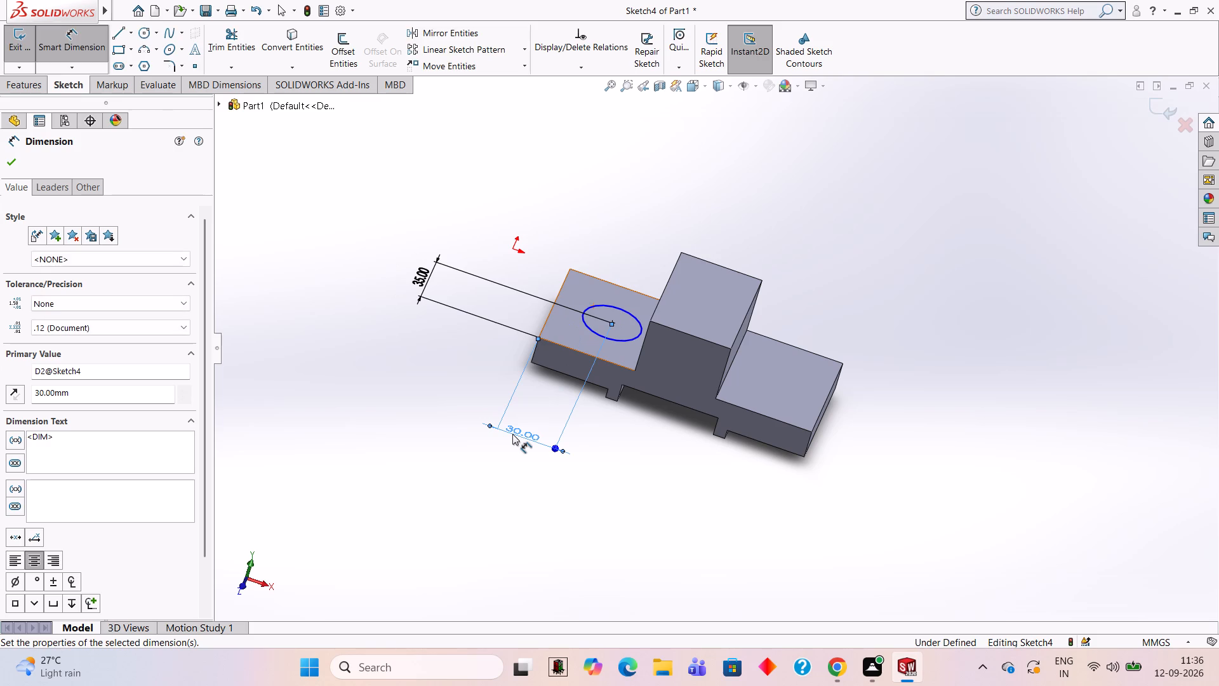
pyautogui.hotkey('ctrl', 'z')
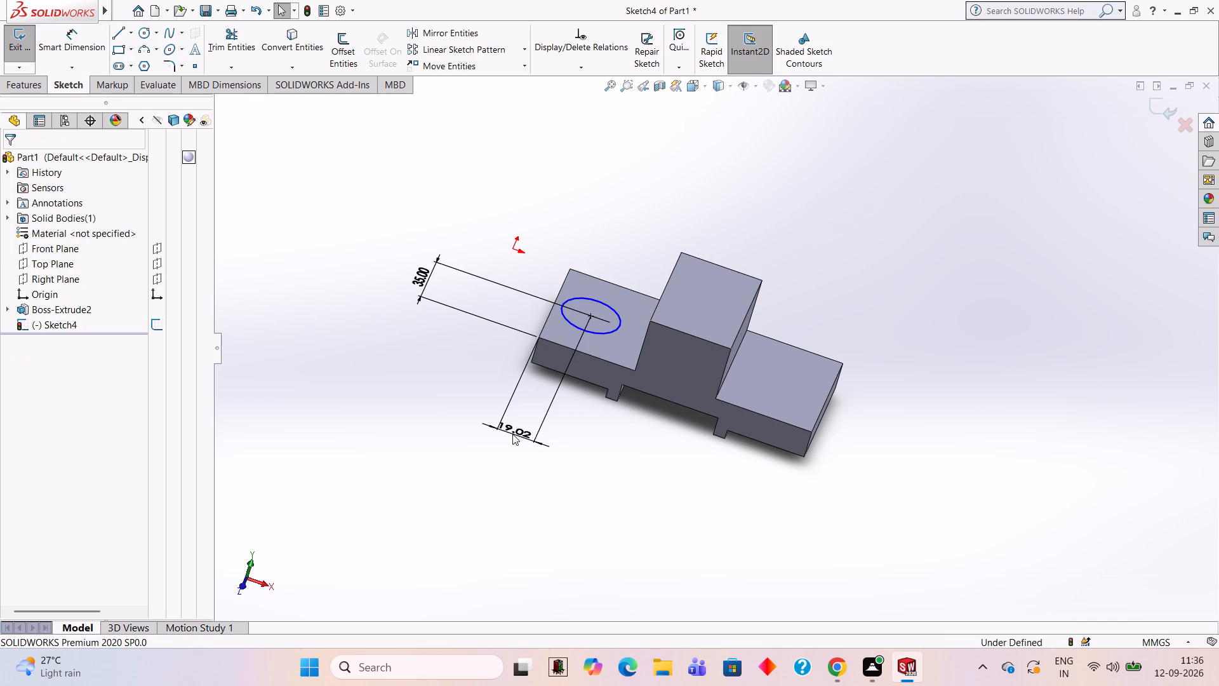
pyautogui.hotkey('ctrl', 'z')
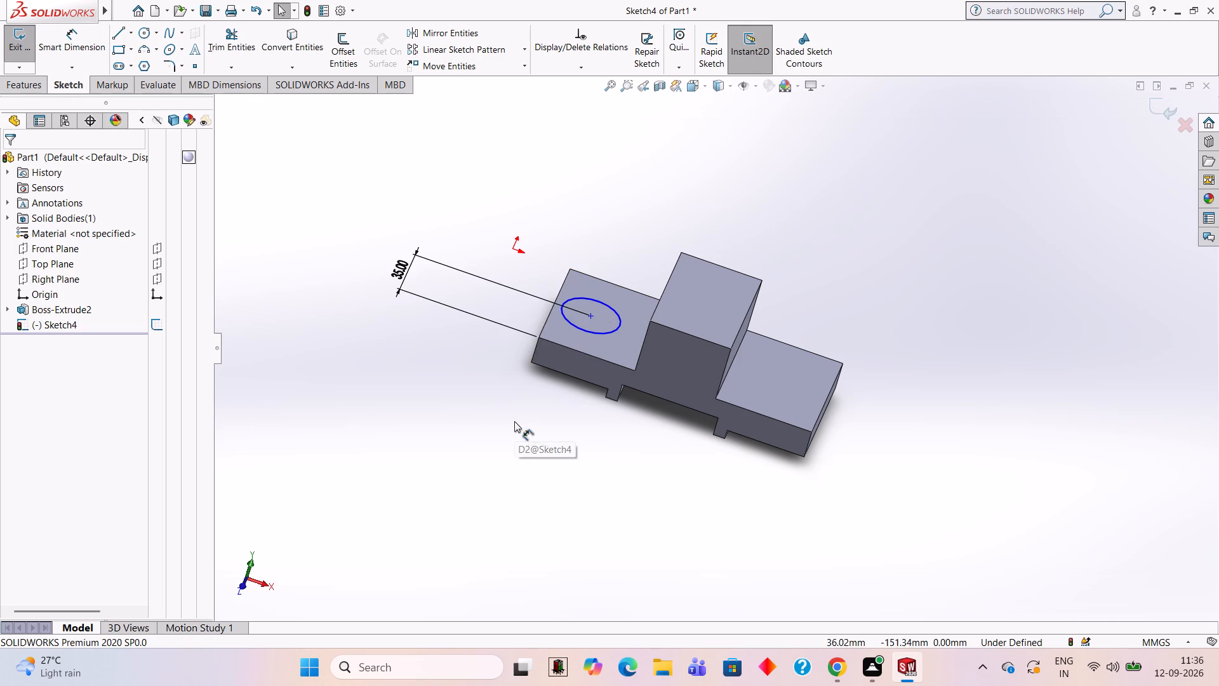
# Dimension the circle's centre 25 mm from the origin-side arm's outer front corner, measured along the arm's length.
pyautogui.click(102, 48)
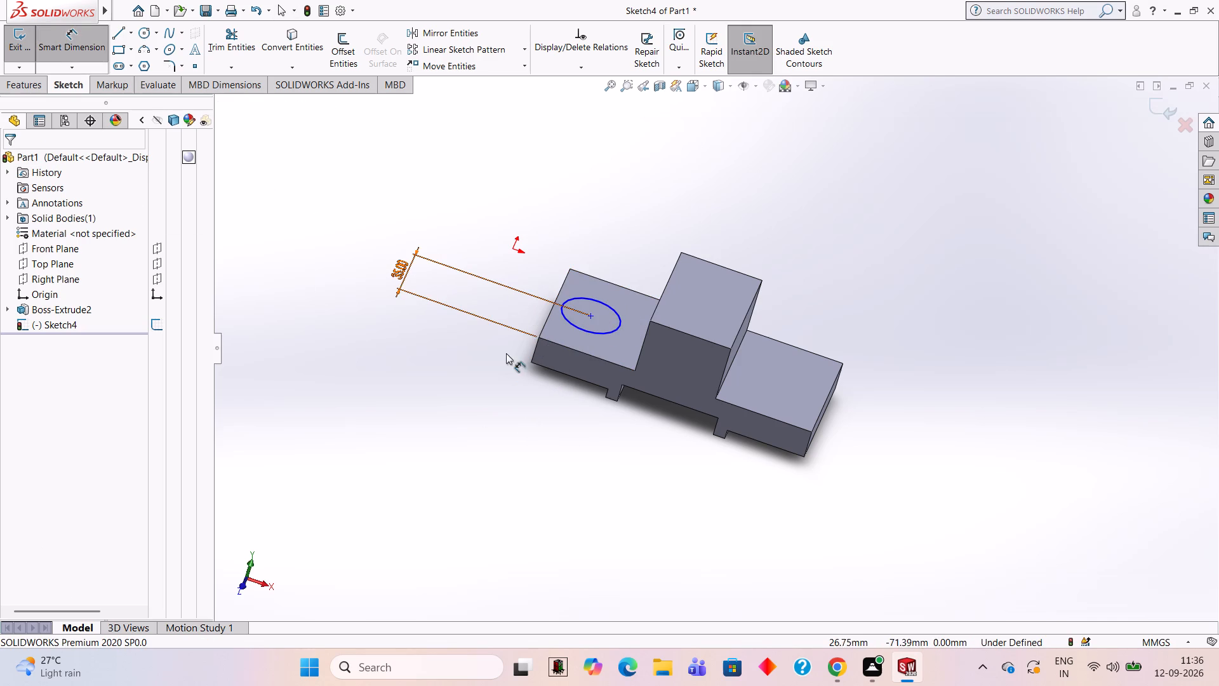
pyautogui.click(538, 337)
pyautogui.click(589, 316)
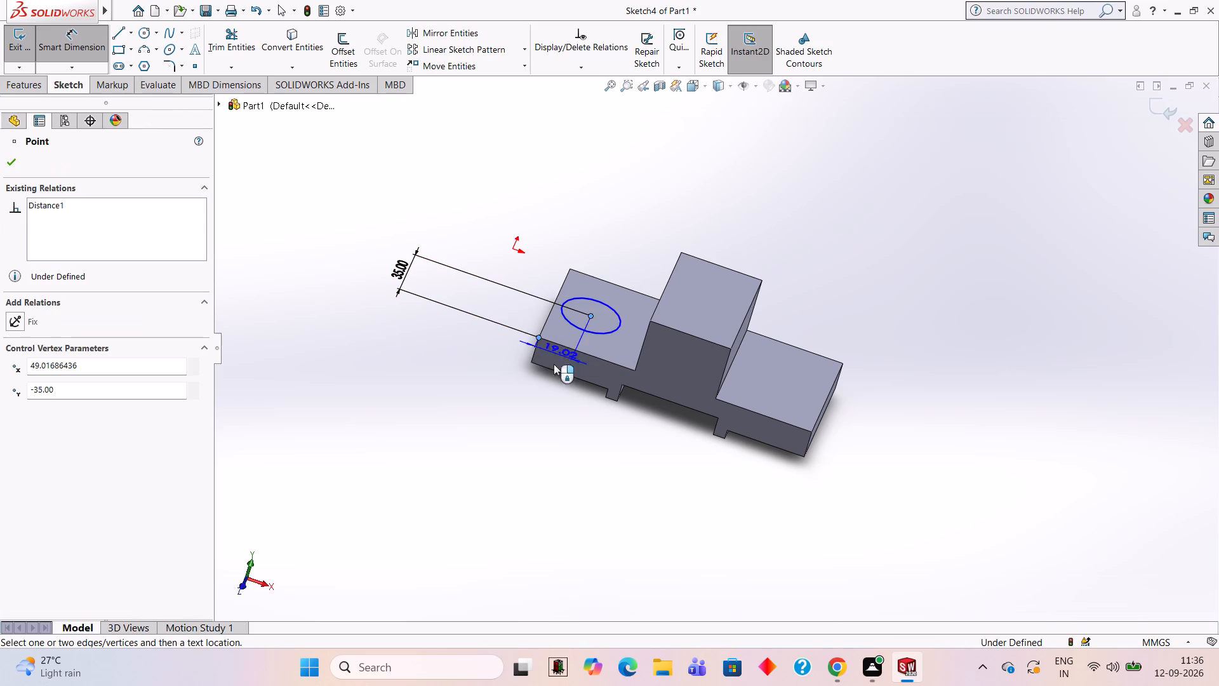
pyautogui.click(536, 417)
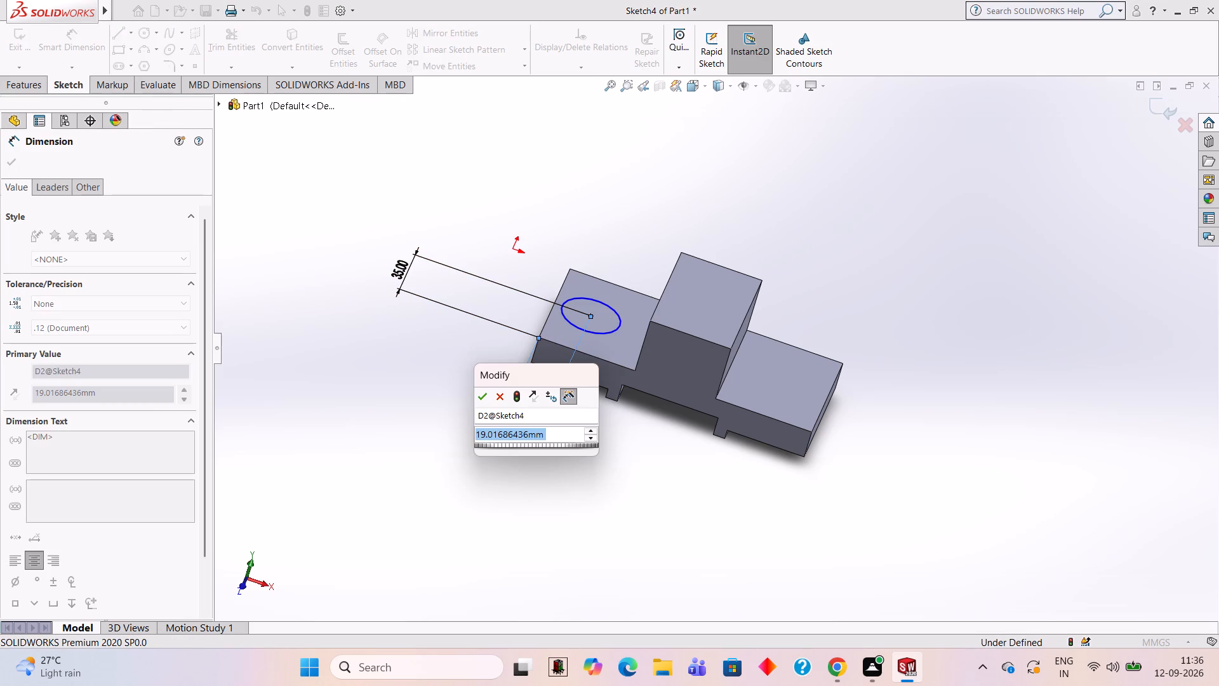
pyautogui.press('1')
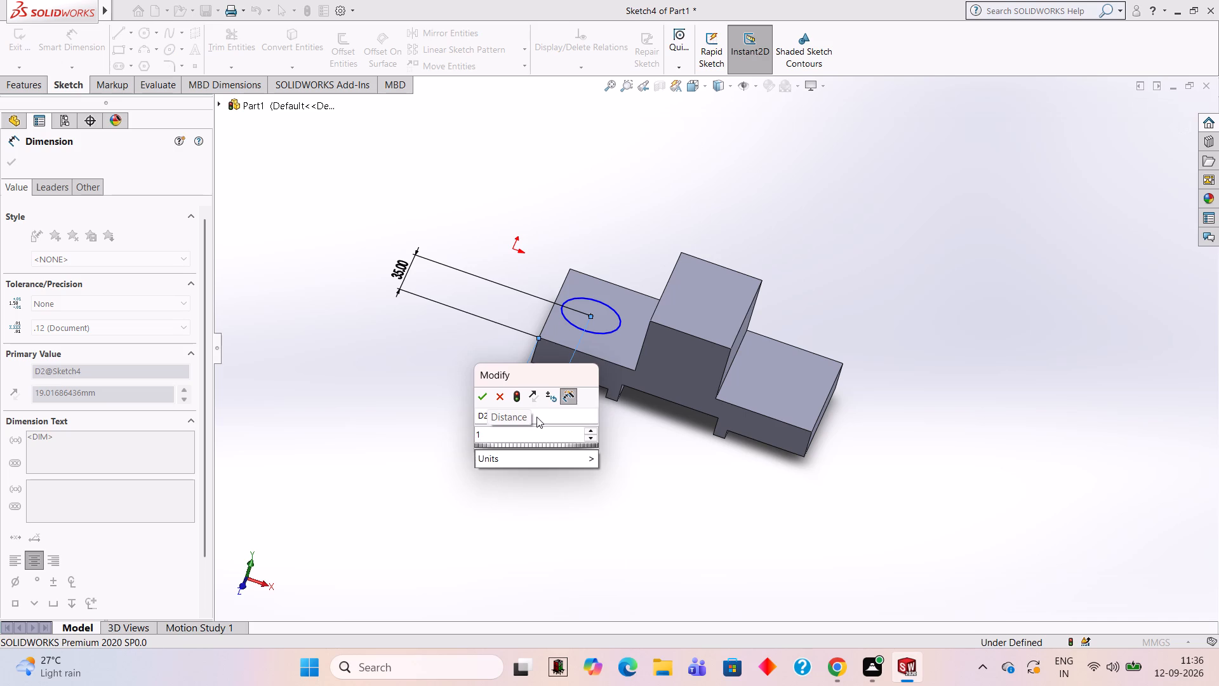
pyautogui.press('5')
pyautogui.press('BackSpace')
pyautogui.press('BackSpace')
pyautogui.write('25')
pyautogui.press('Return')
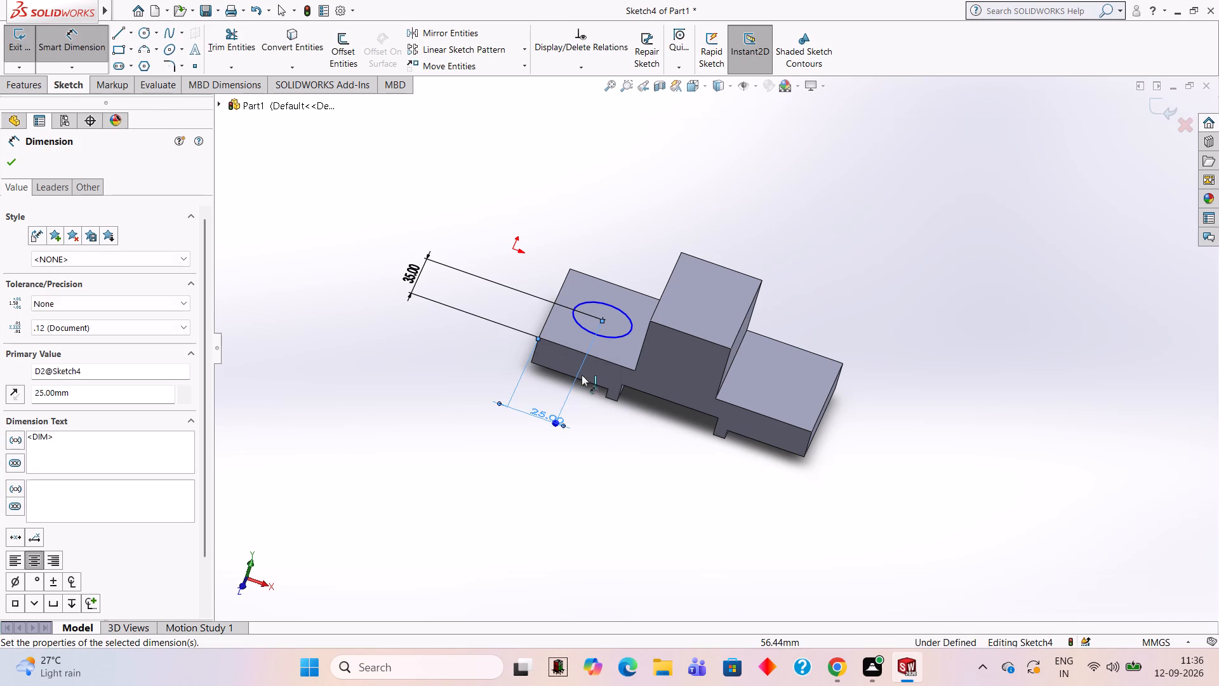
pyautogui.press('Escape')
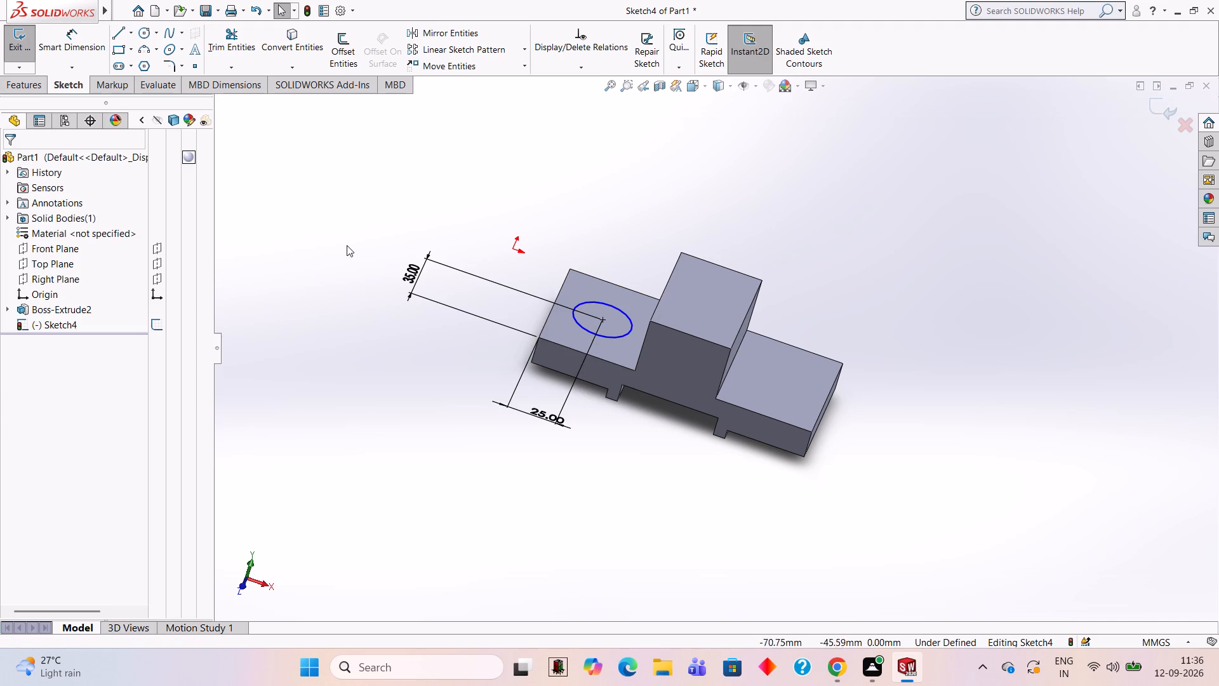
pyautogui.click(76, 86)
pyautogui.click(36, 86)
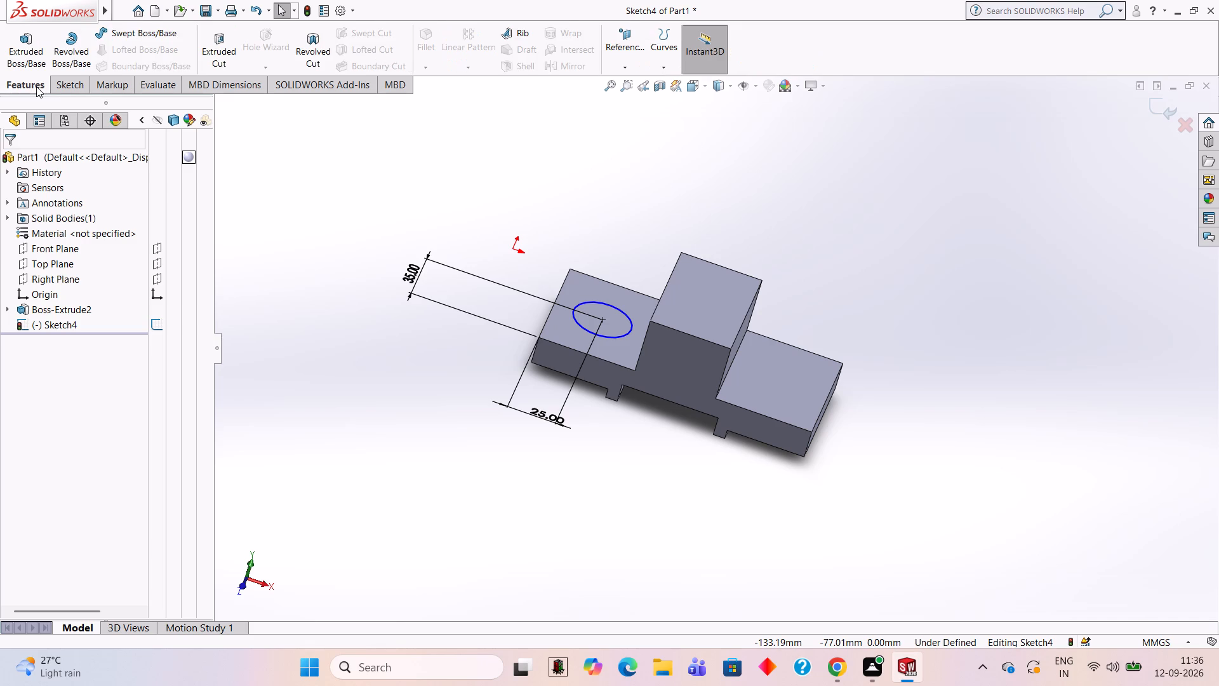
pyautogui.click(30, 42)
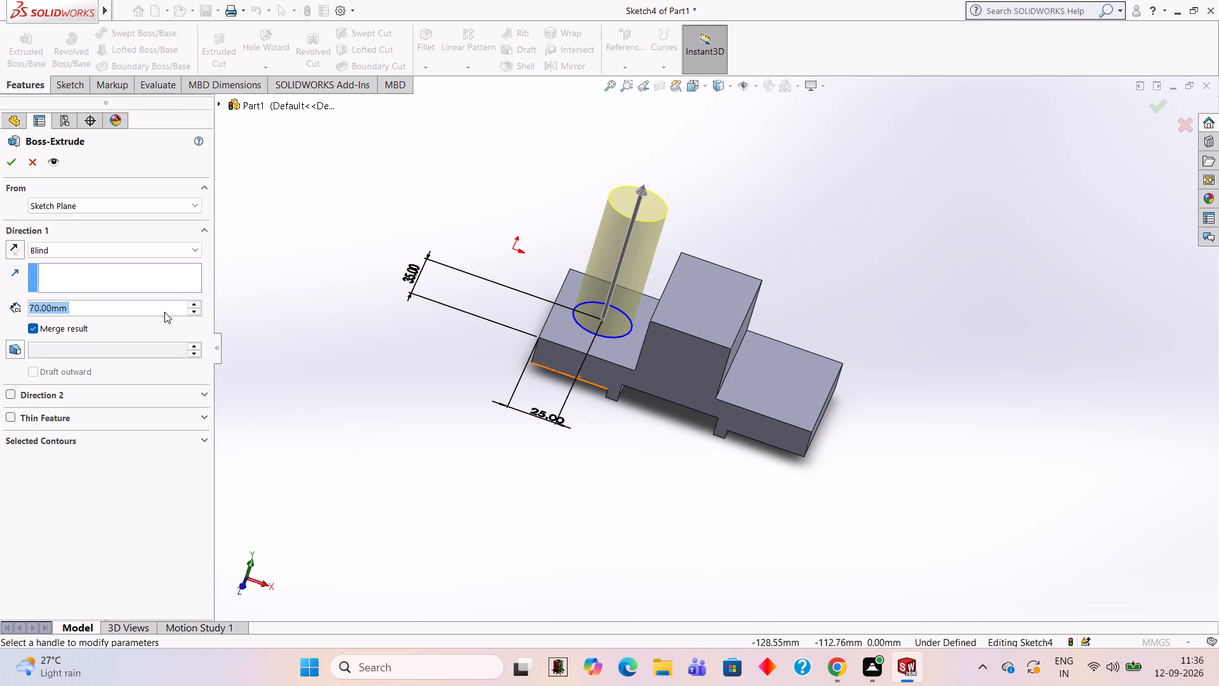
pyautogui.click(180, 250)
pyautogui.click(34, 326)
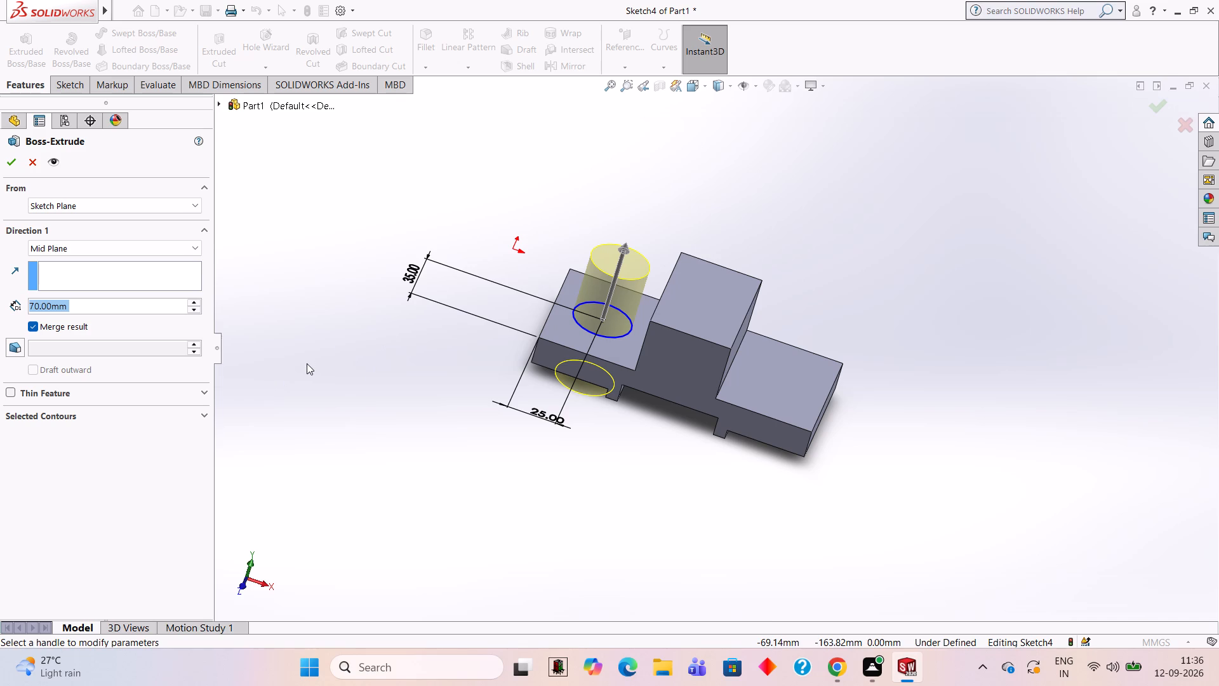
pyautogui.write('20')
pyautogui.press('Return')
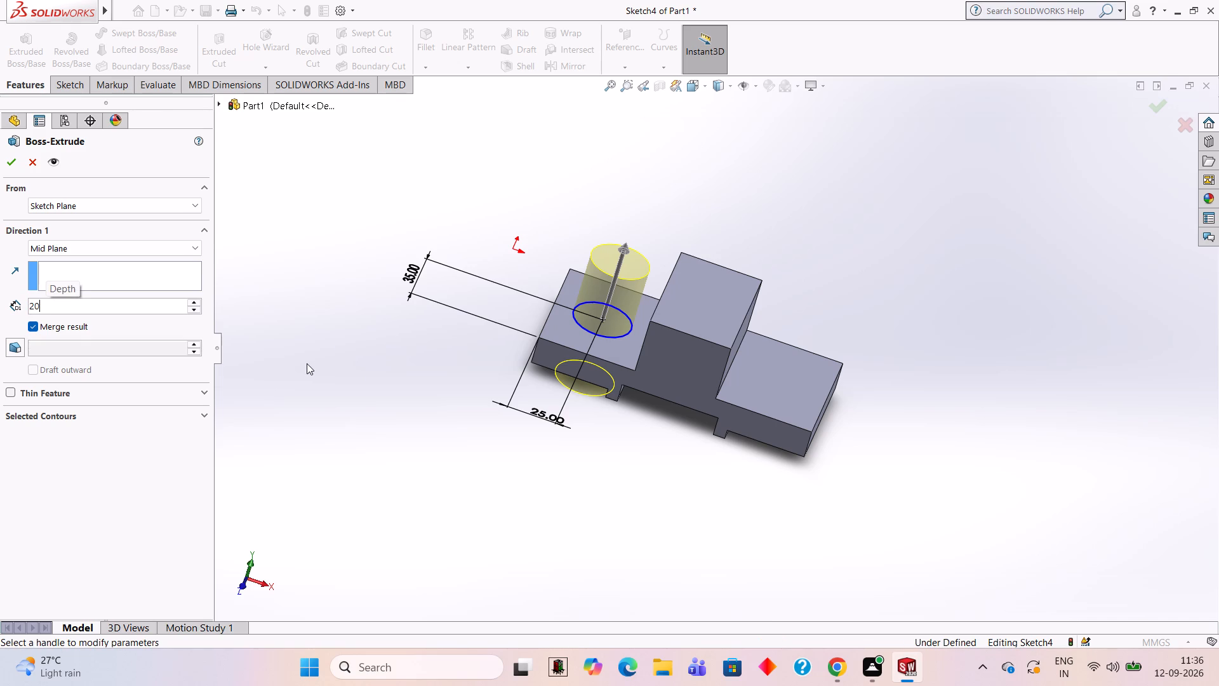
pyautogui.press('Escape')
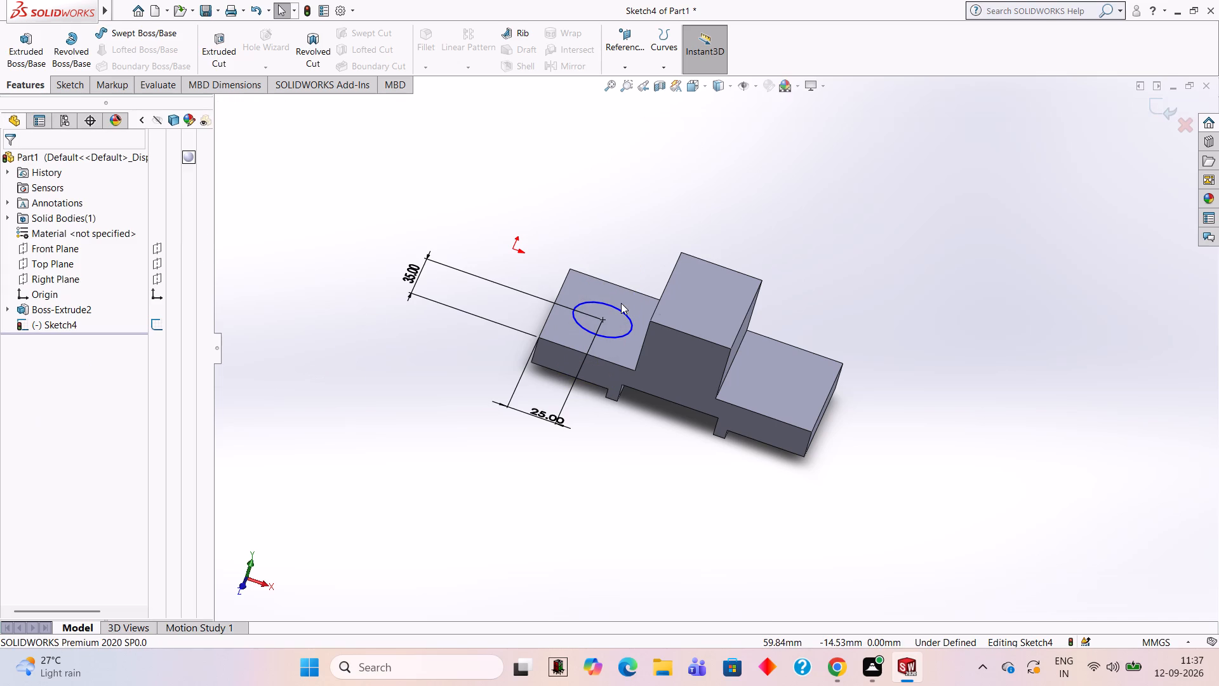
# Cut the circle into the origin-side arm as a blind extruded cut 20 mm deep from the sketch plane.
pyautogui.click(223, 46)
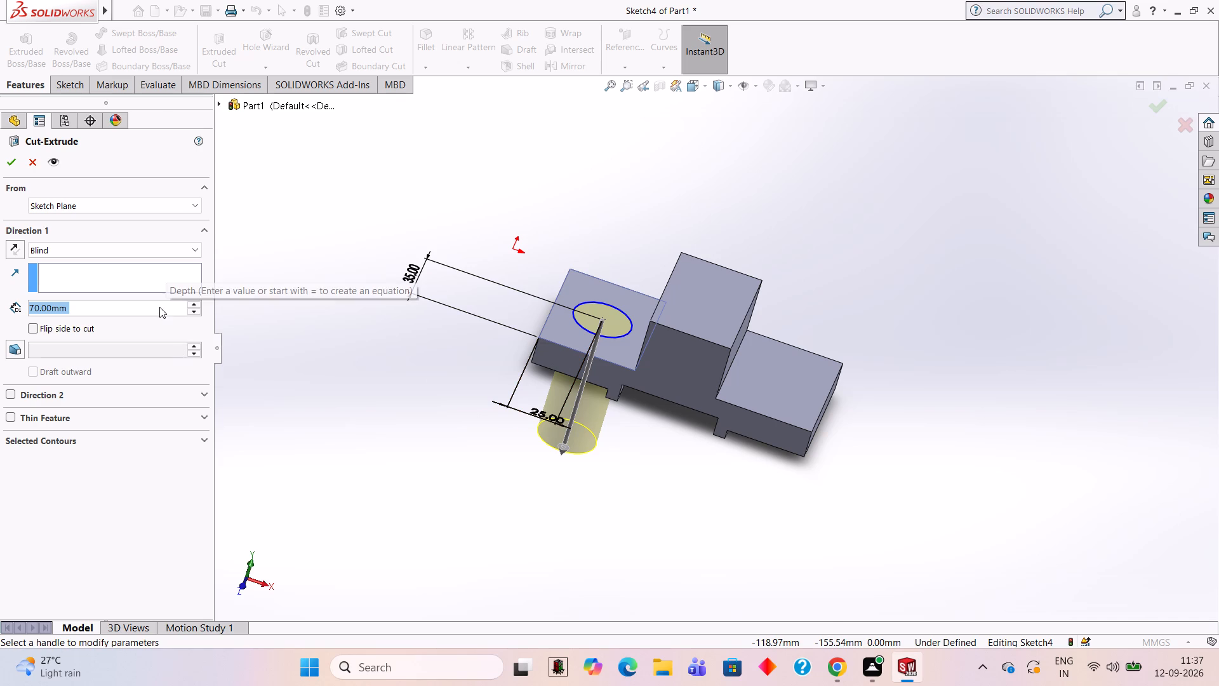
pyautogui.press('BackSpace')
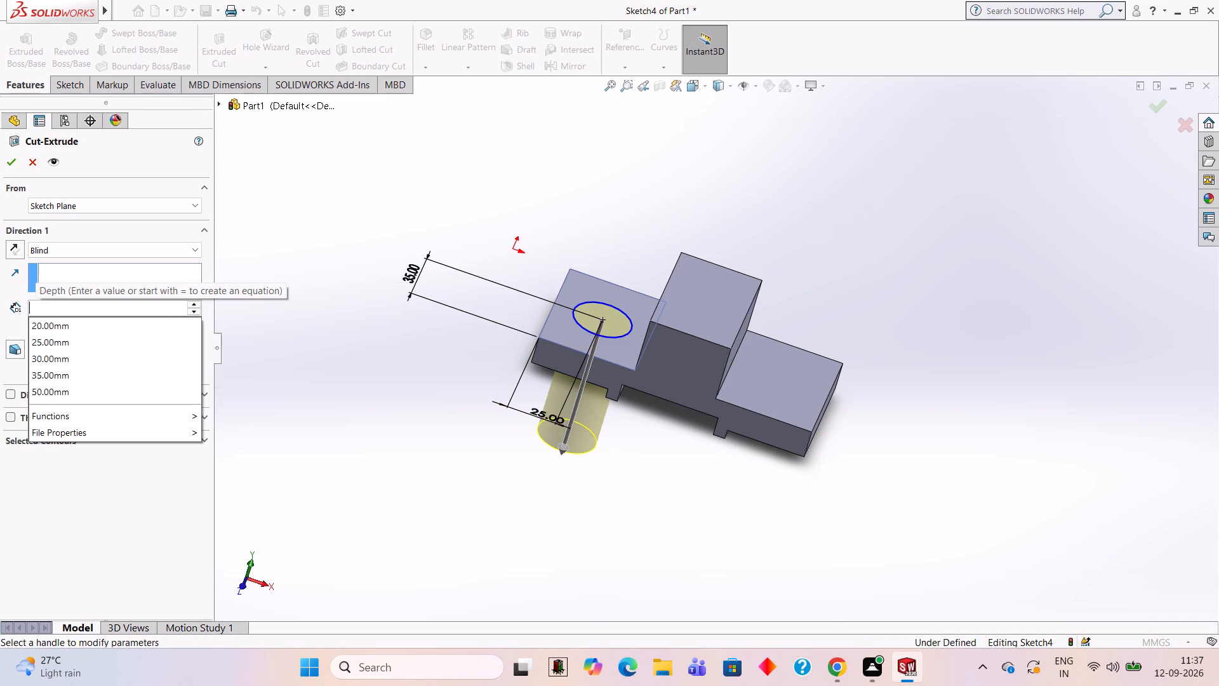
pyautogui.write('20')
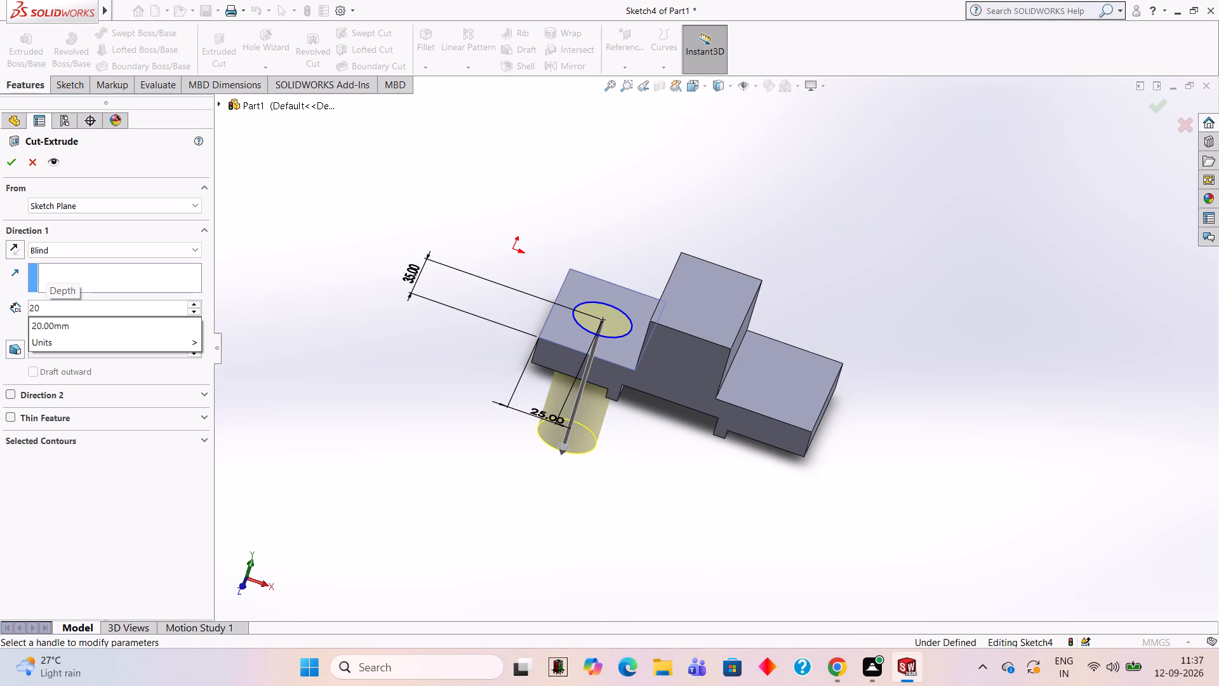
pyautogui.press('Return')
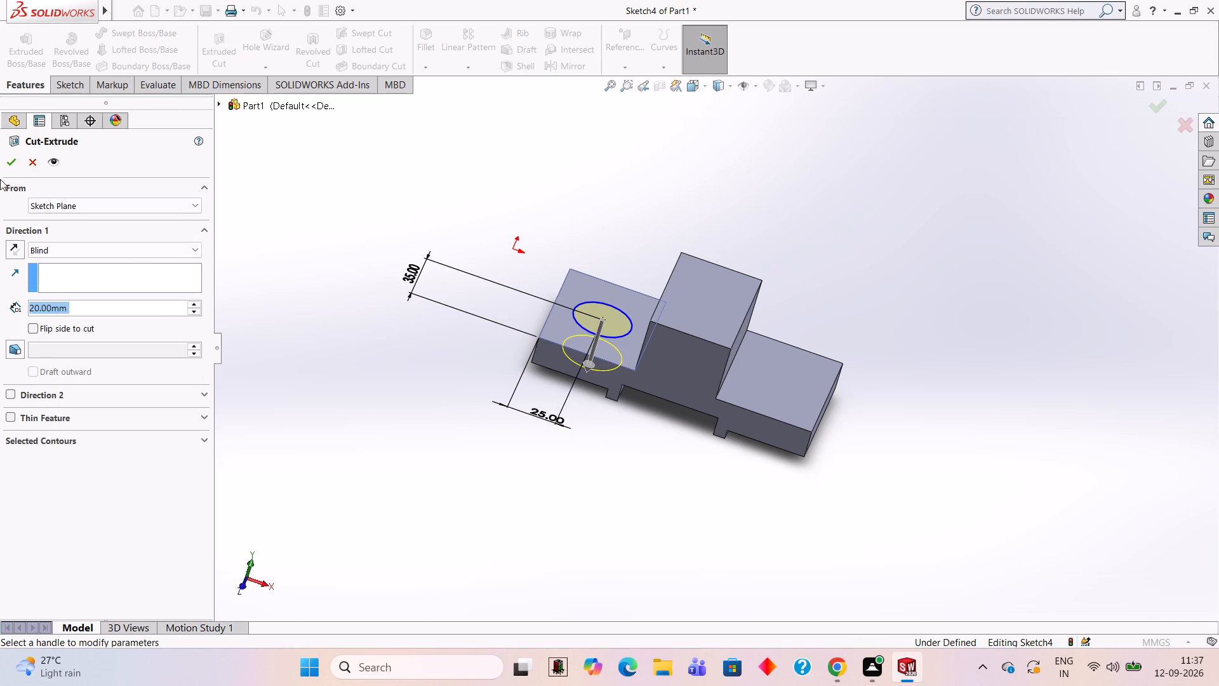
pyautogui.click(18, 168)
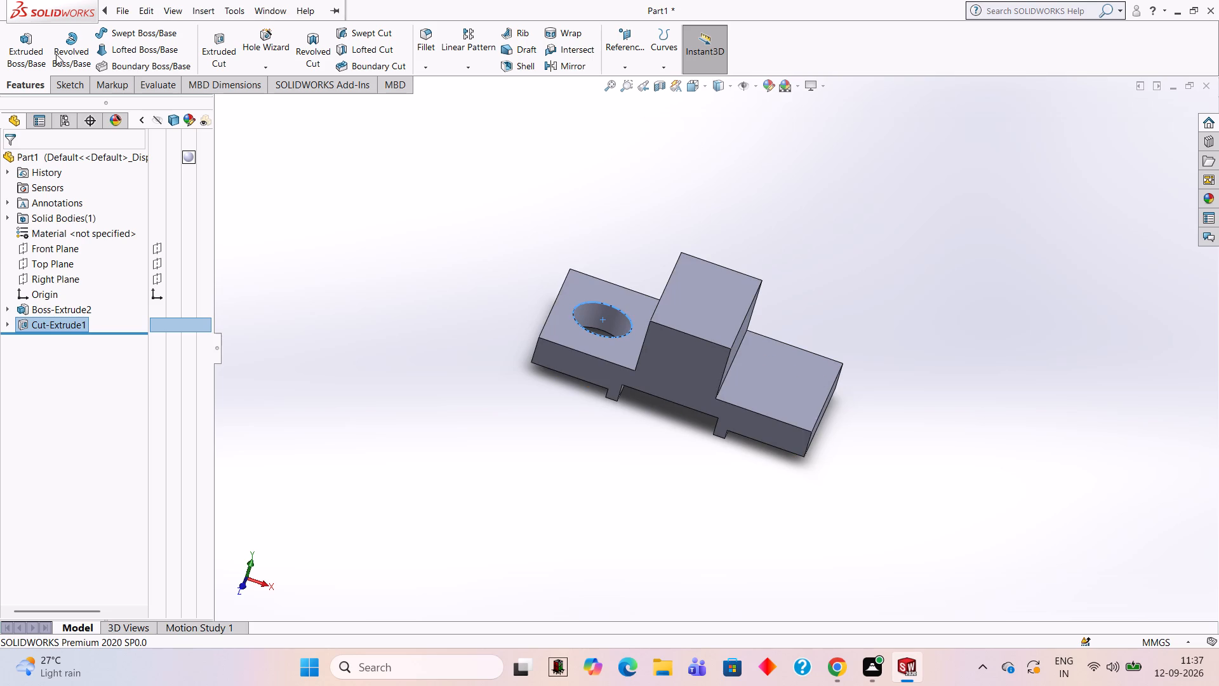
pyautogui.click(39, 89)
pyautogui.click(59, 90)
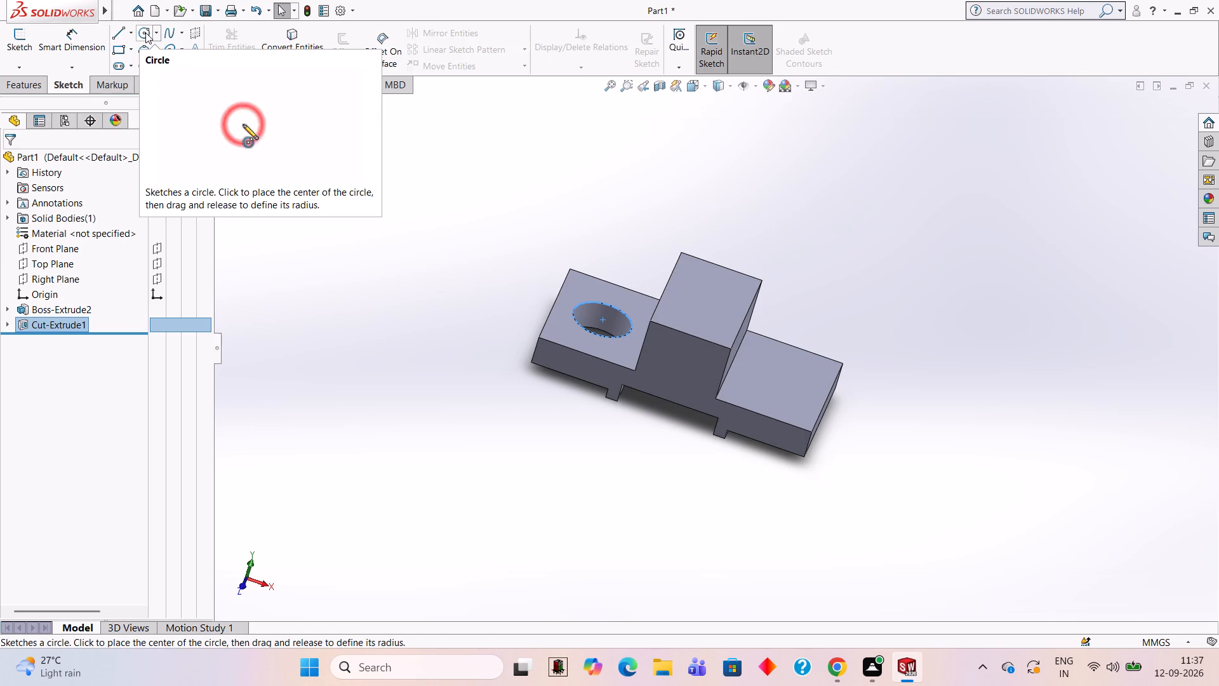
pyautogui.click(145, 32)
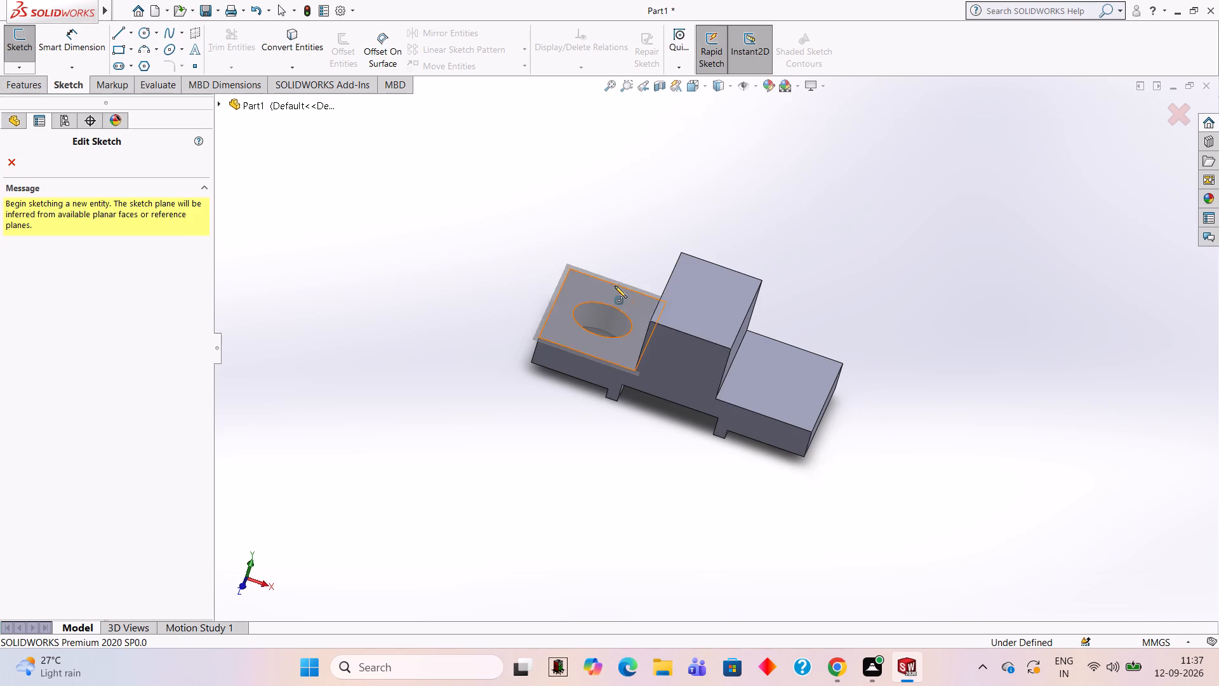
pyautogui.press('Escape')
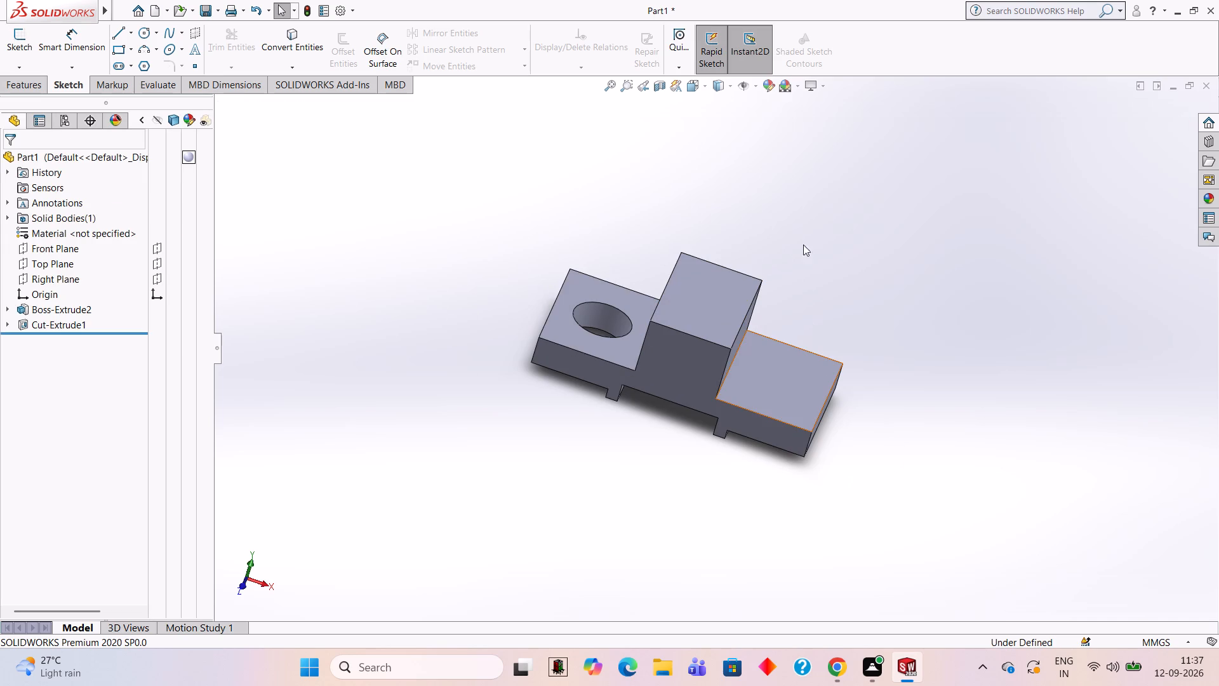
# Start a new sketch on the top face of the raised centre block.
pyautogui.click(700, 301)
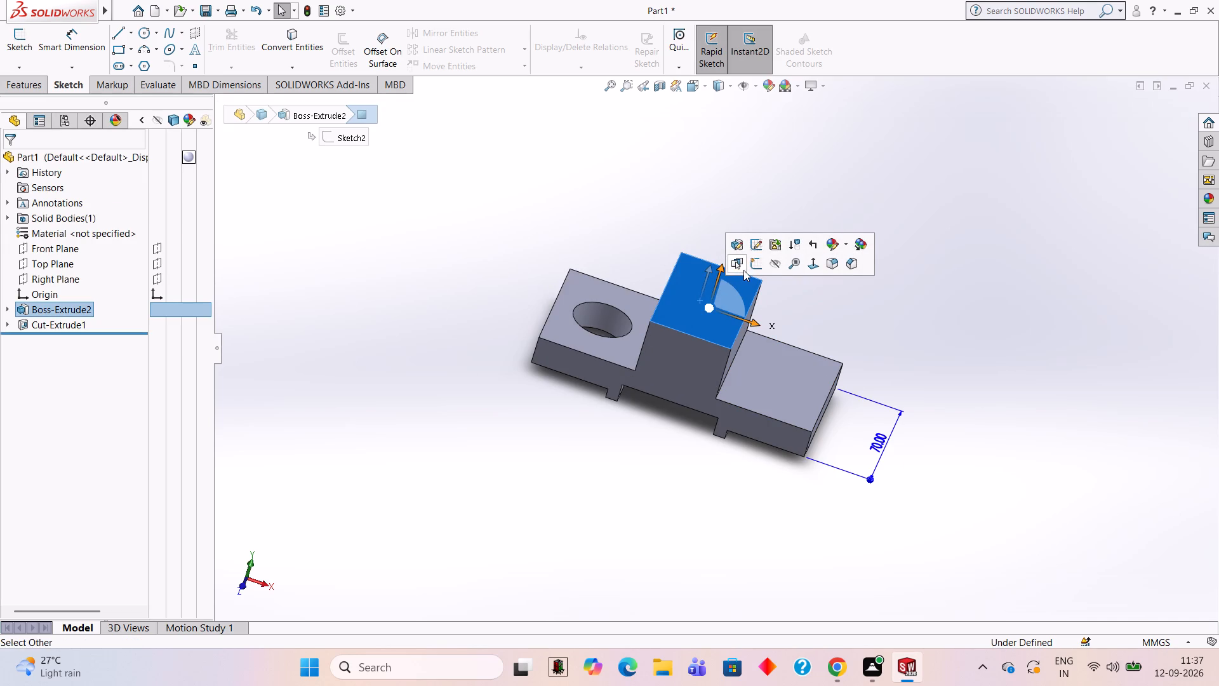
pyautogui.click(747, 266)
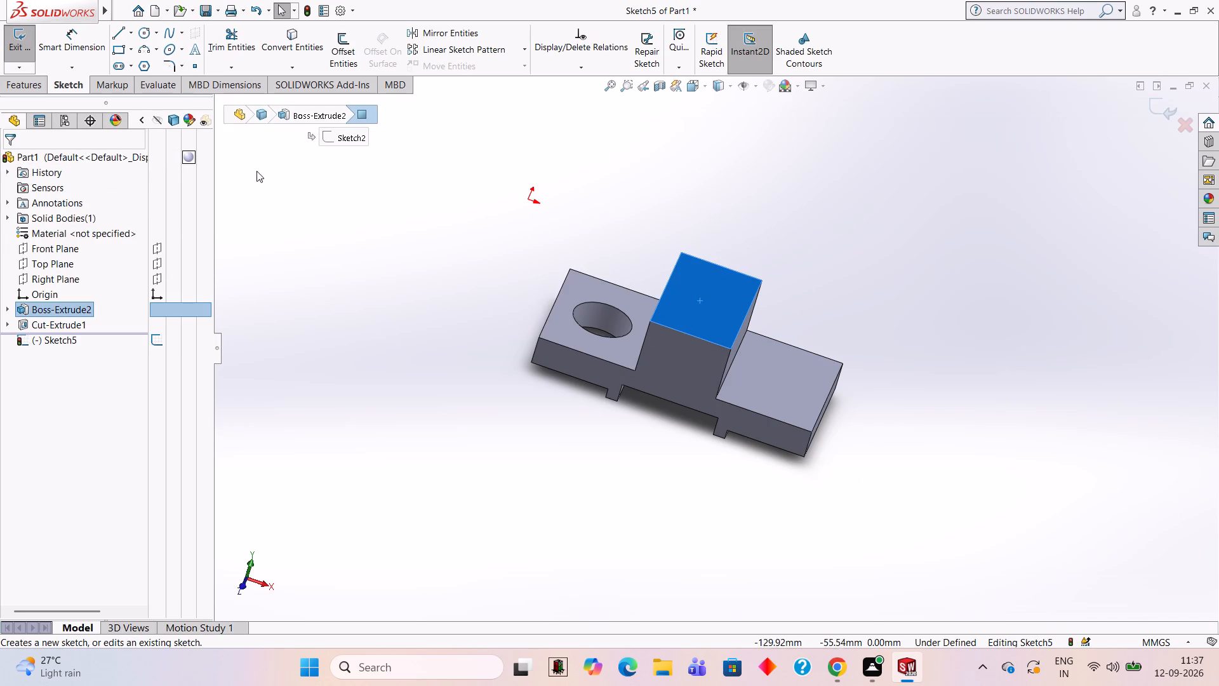
pyautogui.press('Escape')
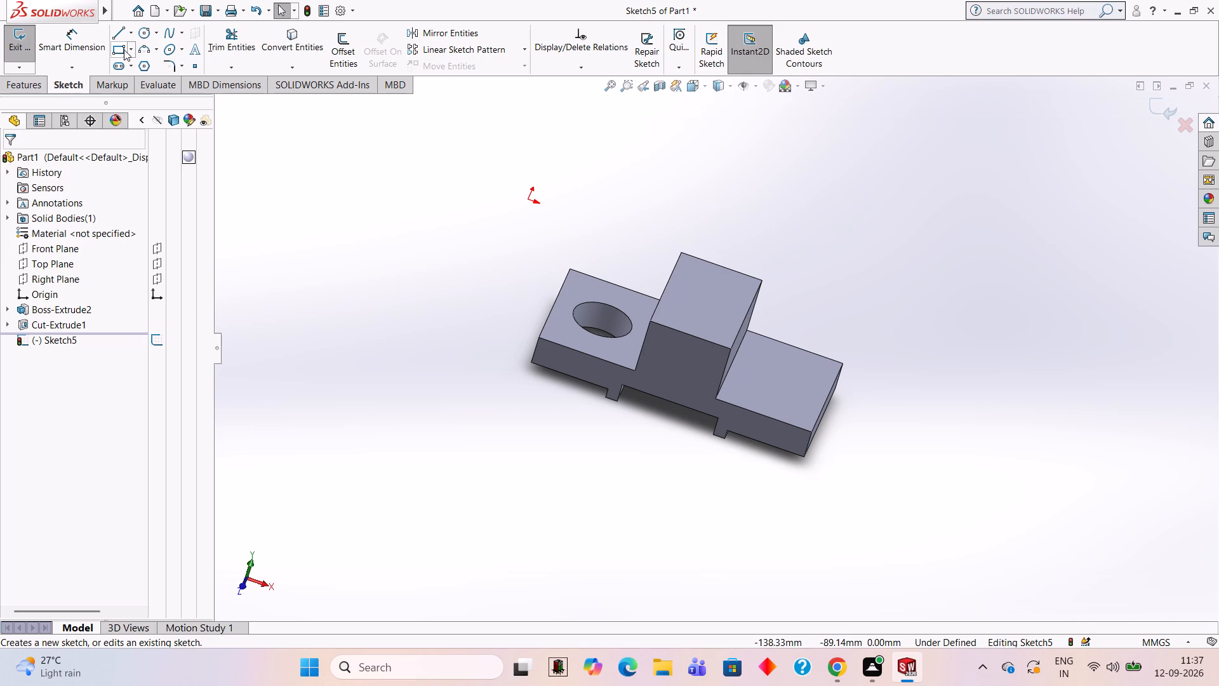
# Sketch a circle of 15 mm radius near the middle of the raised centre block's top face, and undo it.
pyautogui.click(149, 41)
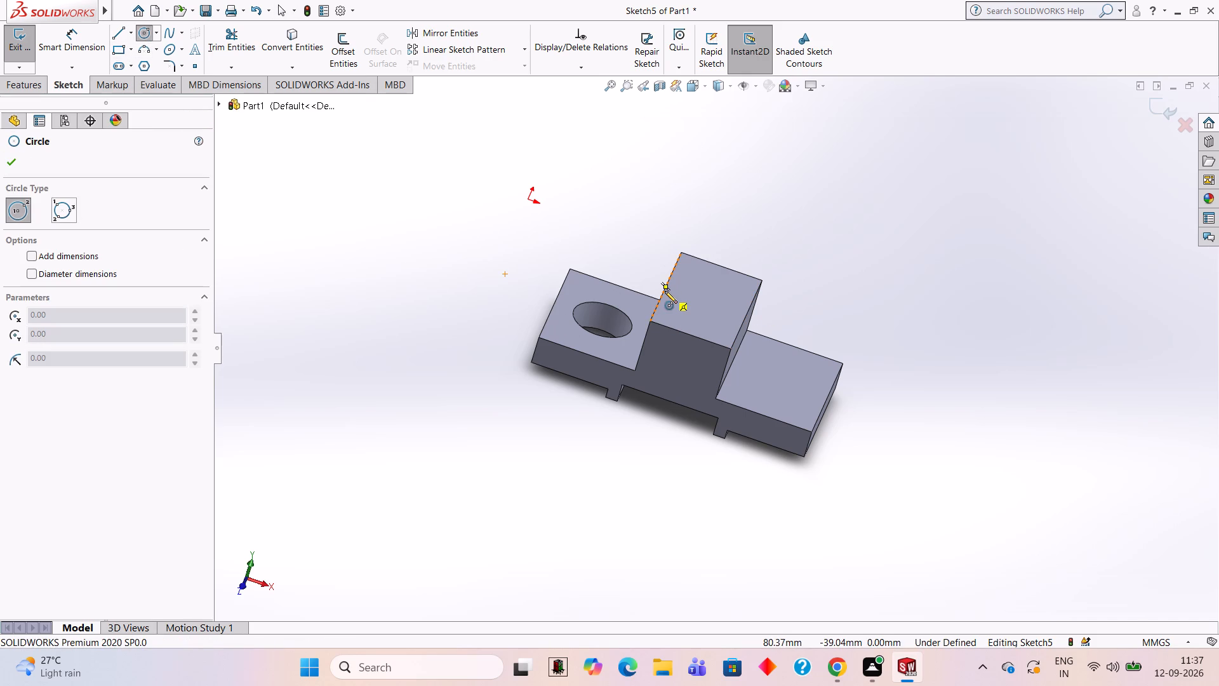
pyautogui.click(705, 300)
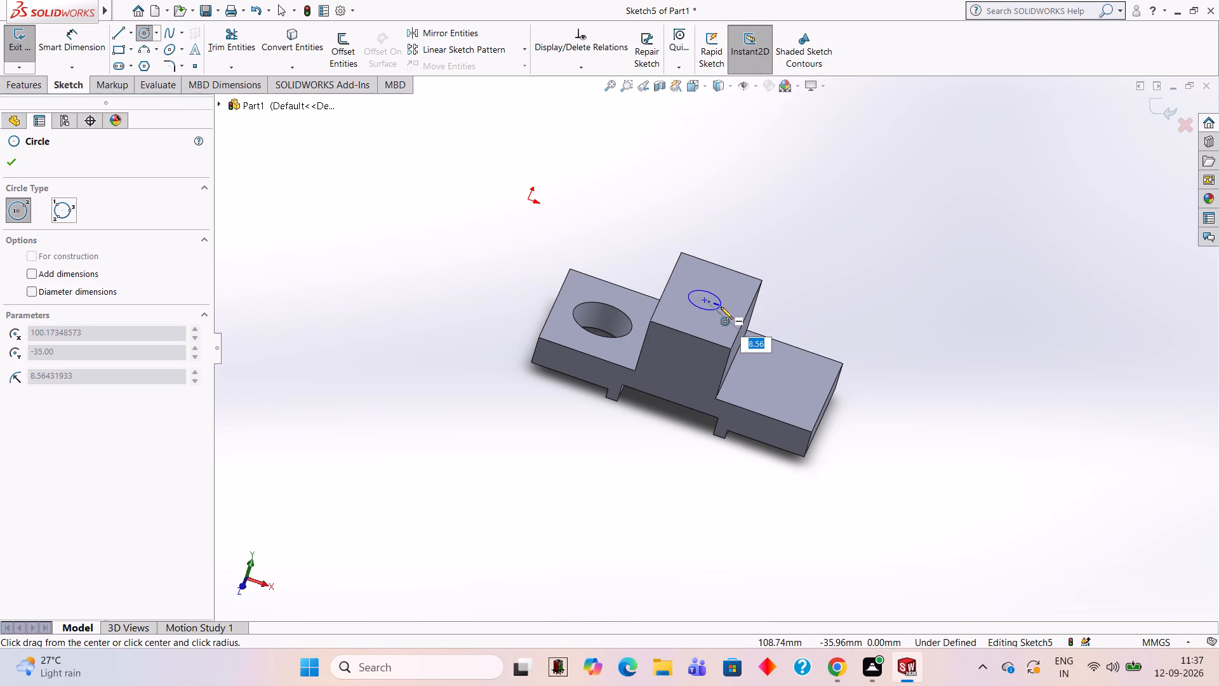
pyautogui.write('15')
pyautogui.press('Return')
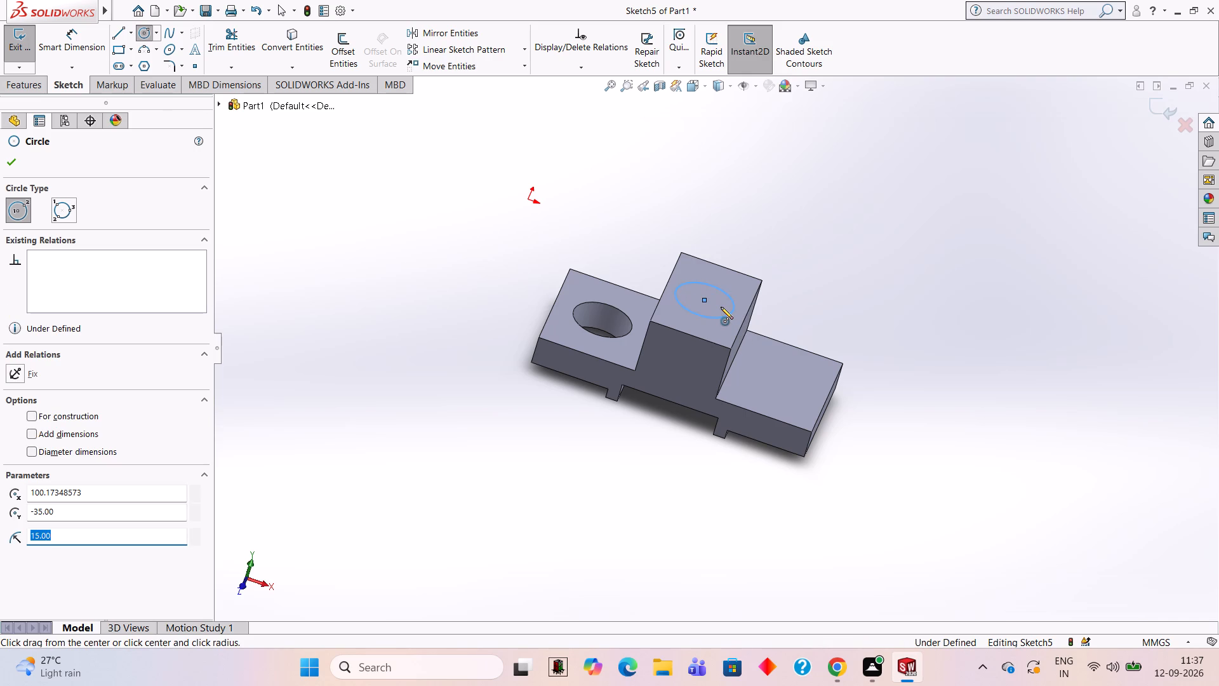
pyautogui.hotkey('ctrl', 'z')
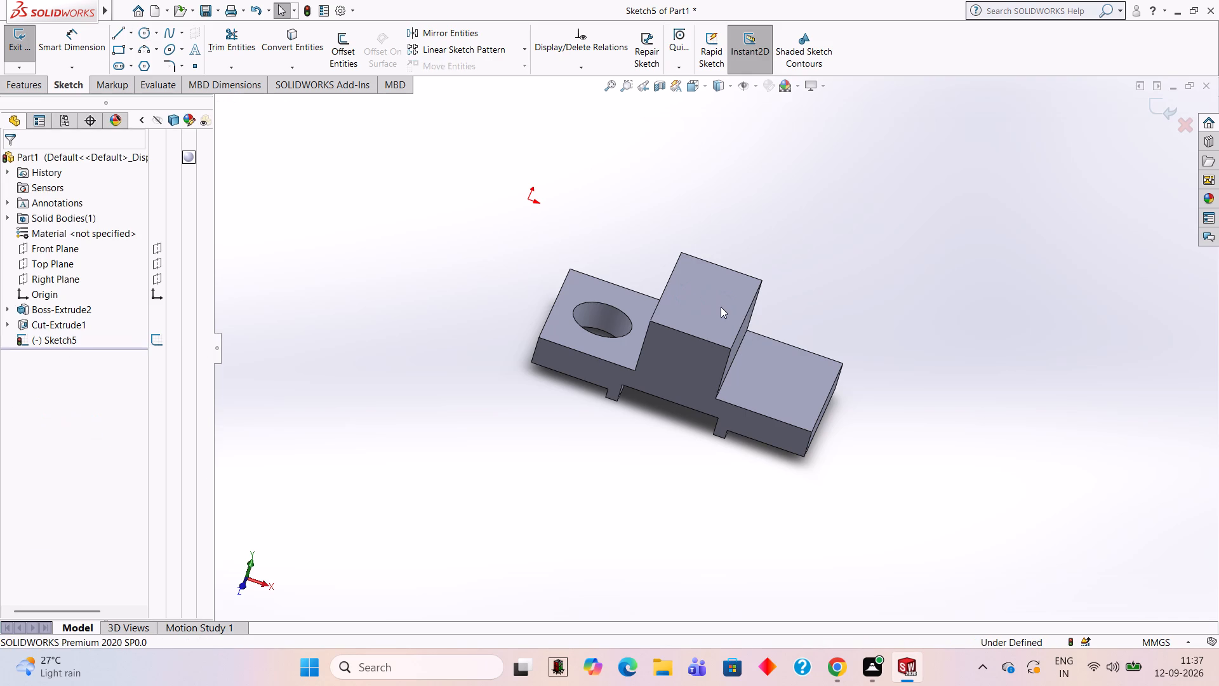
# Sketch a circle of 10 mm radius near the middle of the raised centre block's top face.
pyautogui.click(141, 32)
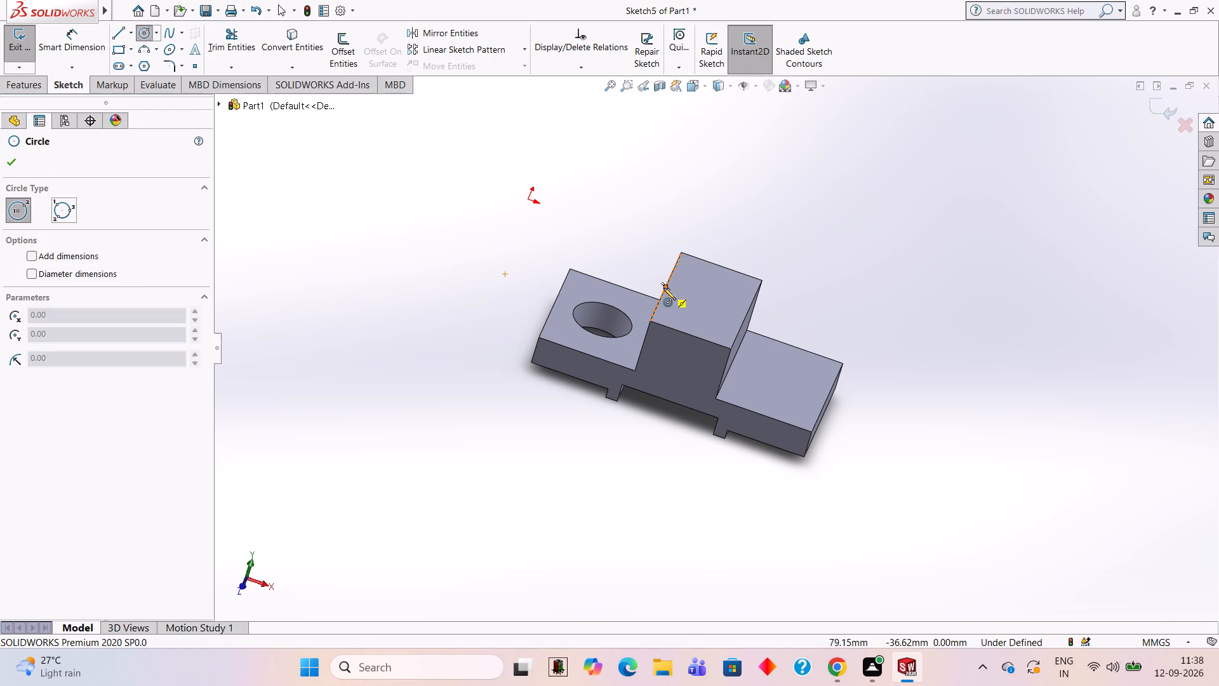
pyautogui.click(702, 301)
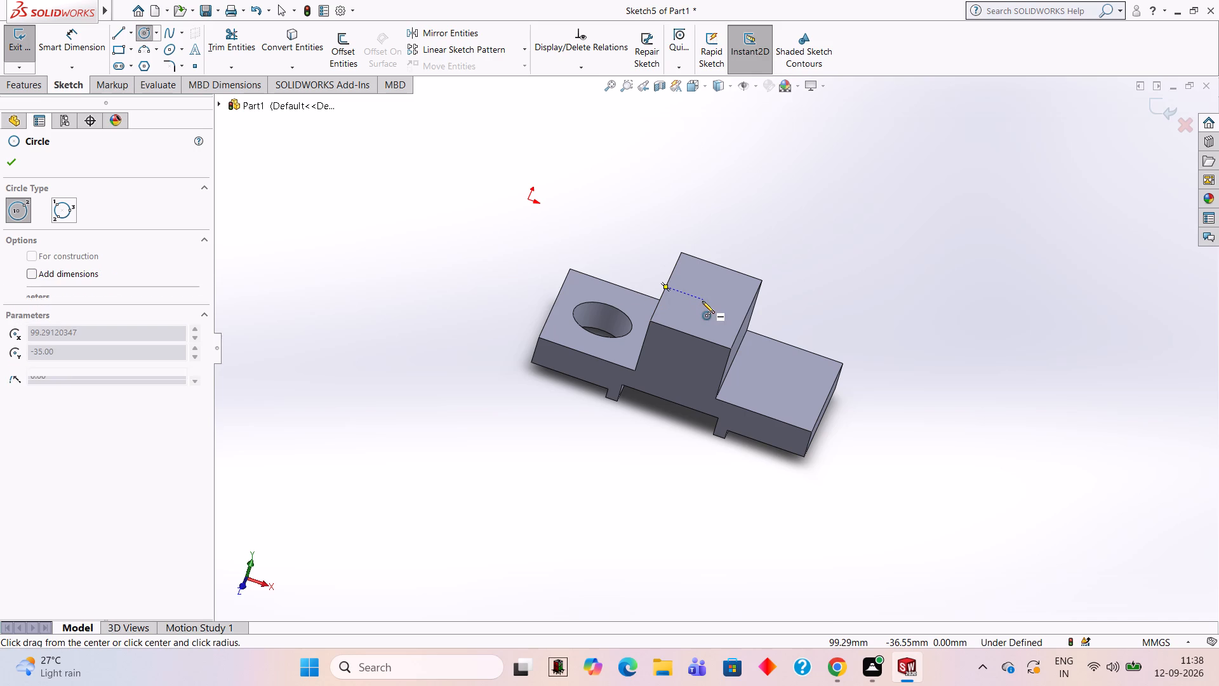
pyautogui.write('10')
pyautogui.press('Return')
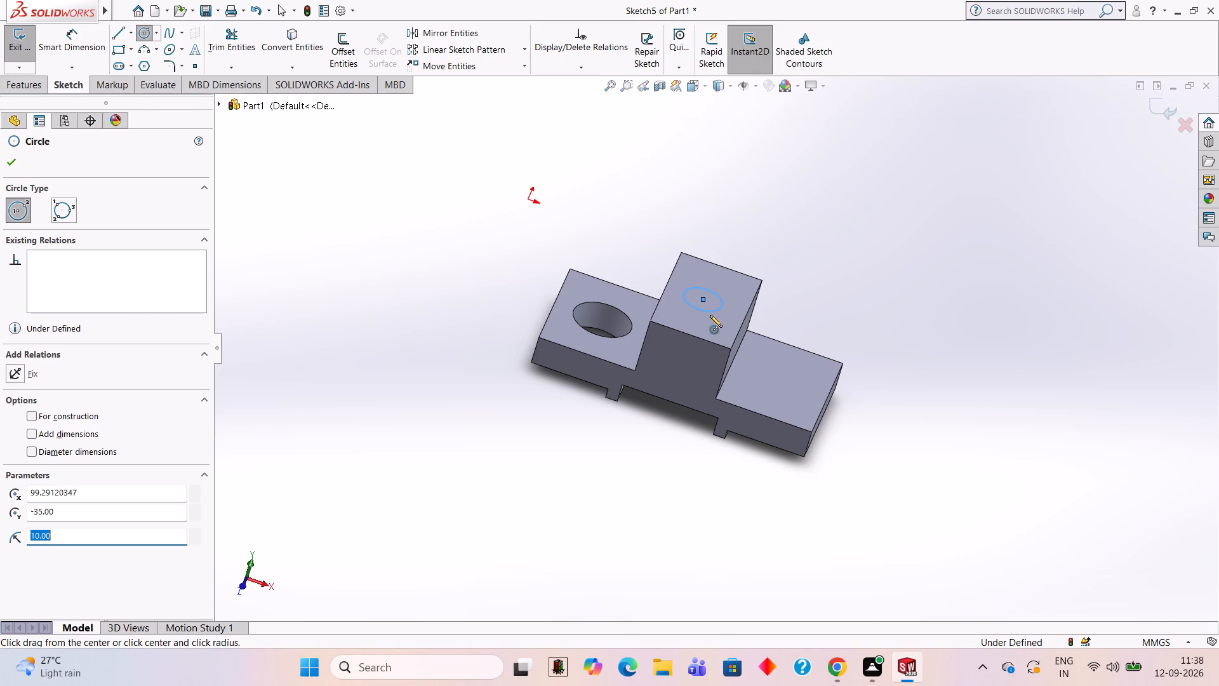
# Undo the centre block's circle and sketch, and the extruded cut in the origin-side arm, returning to the arm's circle sketch.
pyautogui.hotkey('ctrl', 'z')
pyautogui.hotkey('ctrl', 'z')
pyautogui.hotkey('ctrl', 'z')
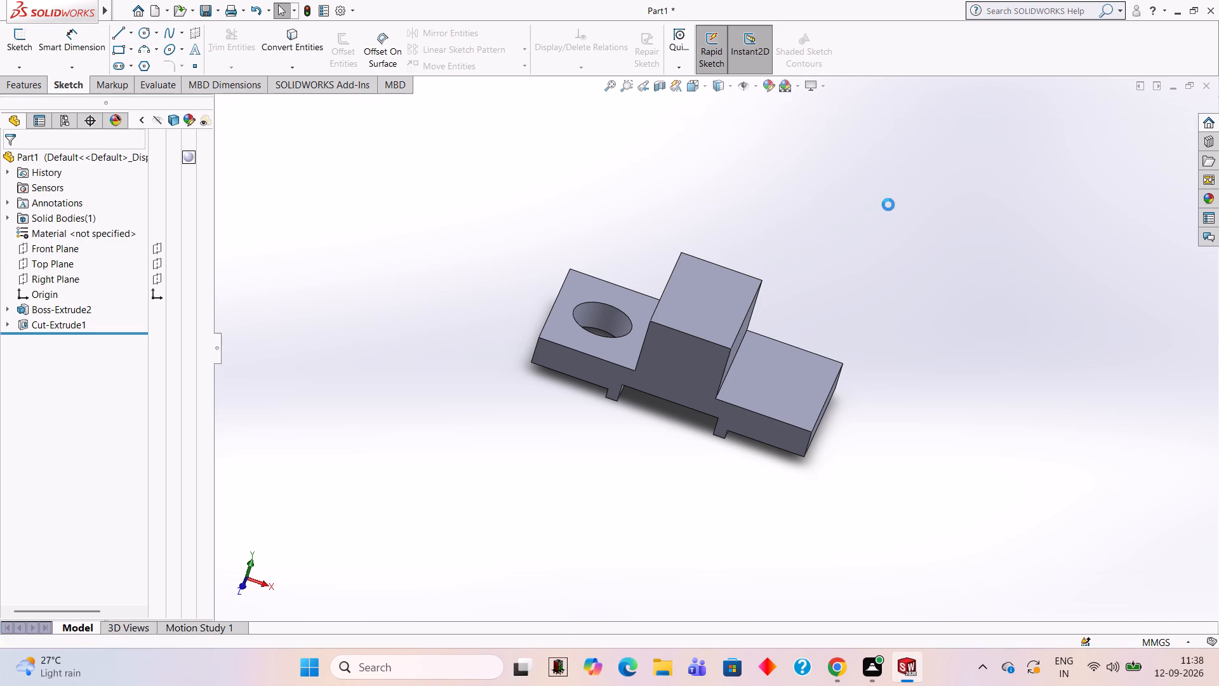
pyautogui.hotkey('ctrl', 'z')
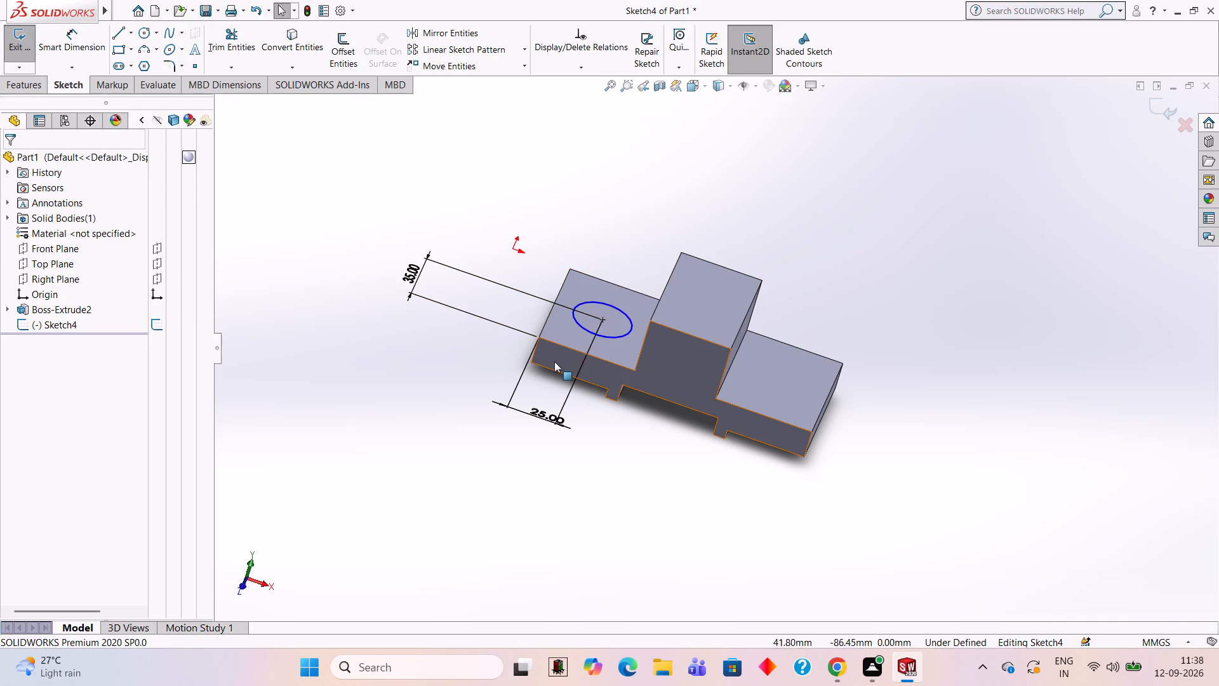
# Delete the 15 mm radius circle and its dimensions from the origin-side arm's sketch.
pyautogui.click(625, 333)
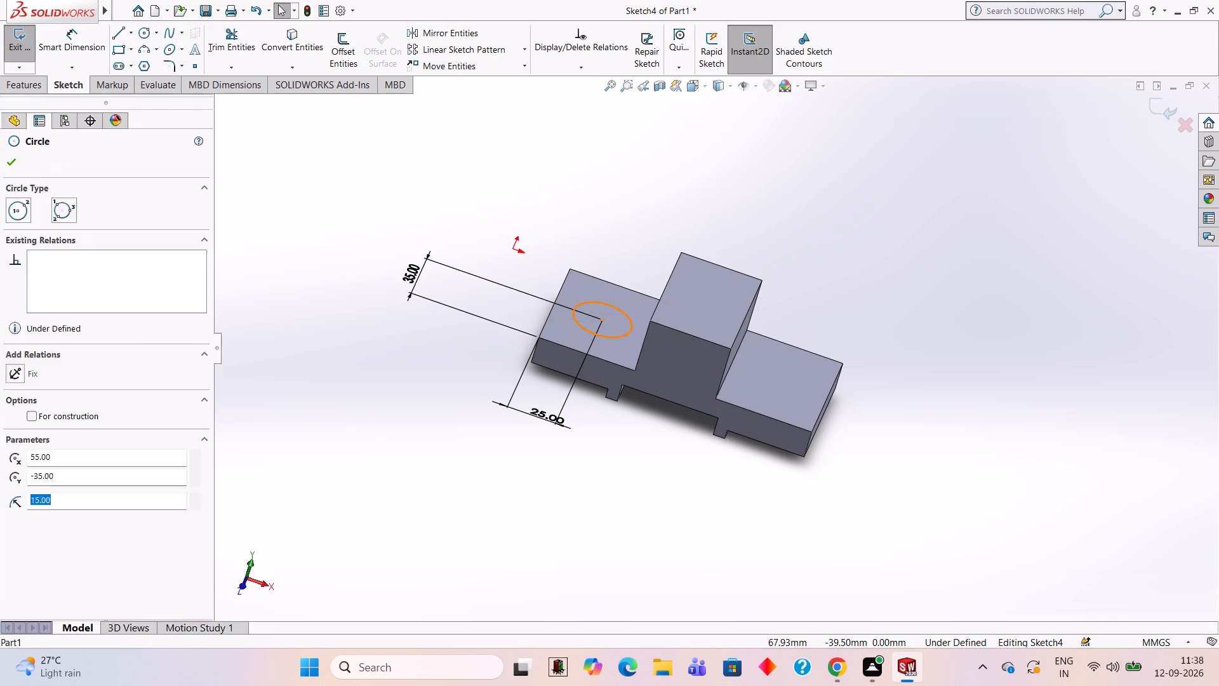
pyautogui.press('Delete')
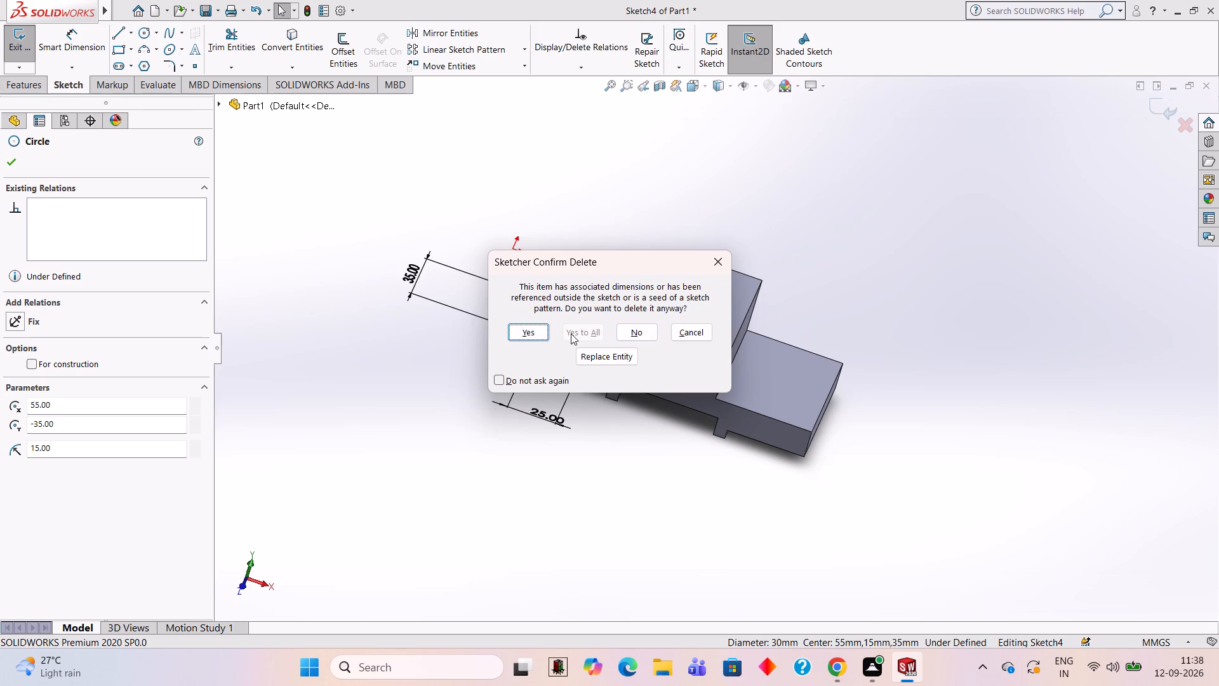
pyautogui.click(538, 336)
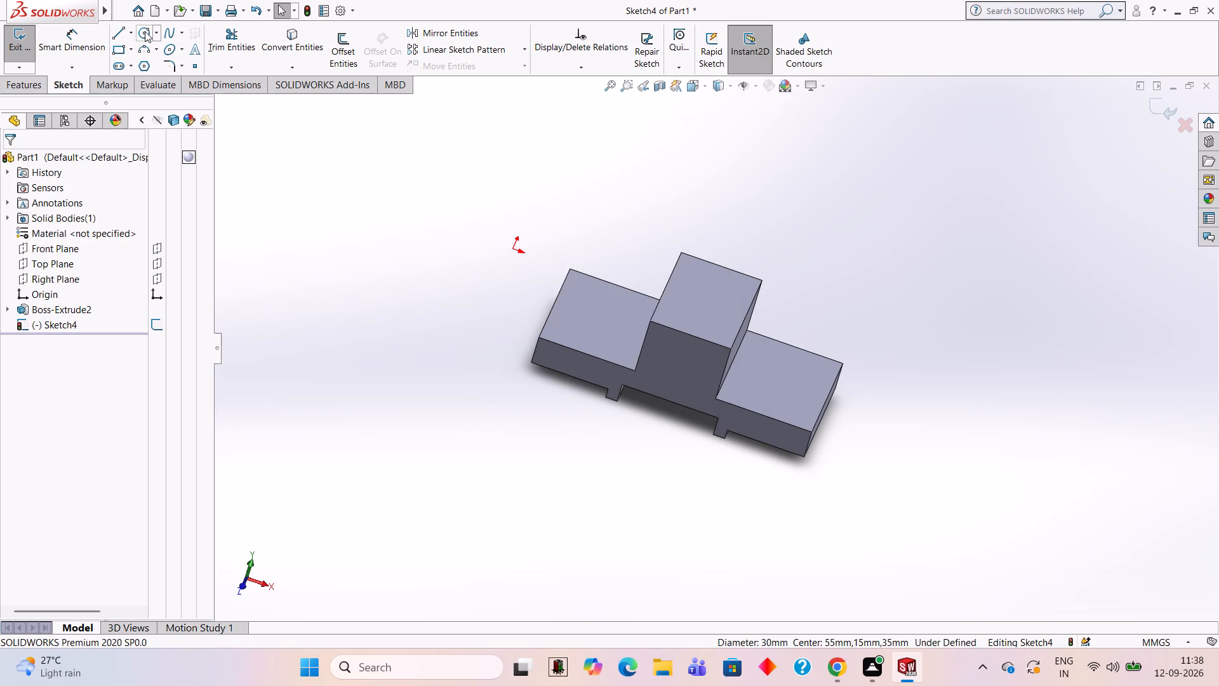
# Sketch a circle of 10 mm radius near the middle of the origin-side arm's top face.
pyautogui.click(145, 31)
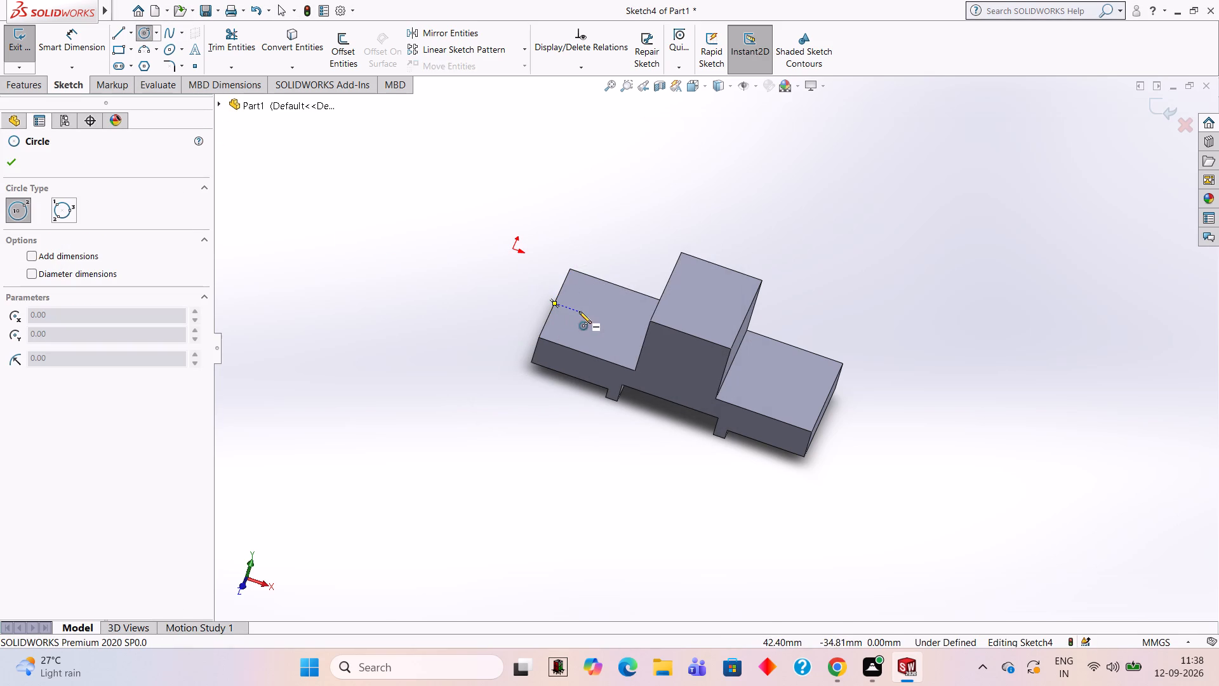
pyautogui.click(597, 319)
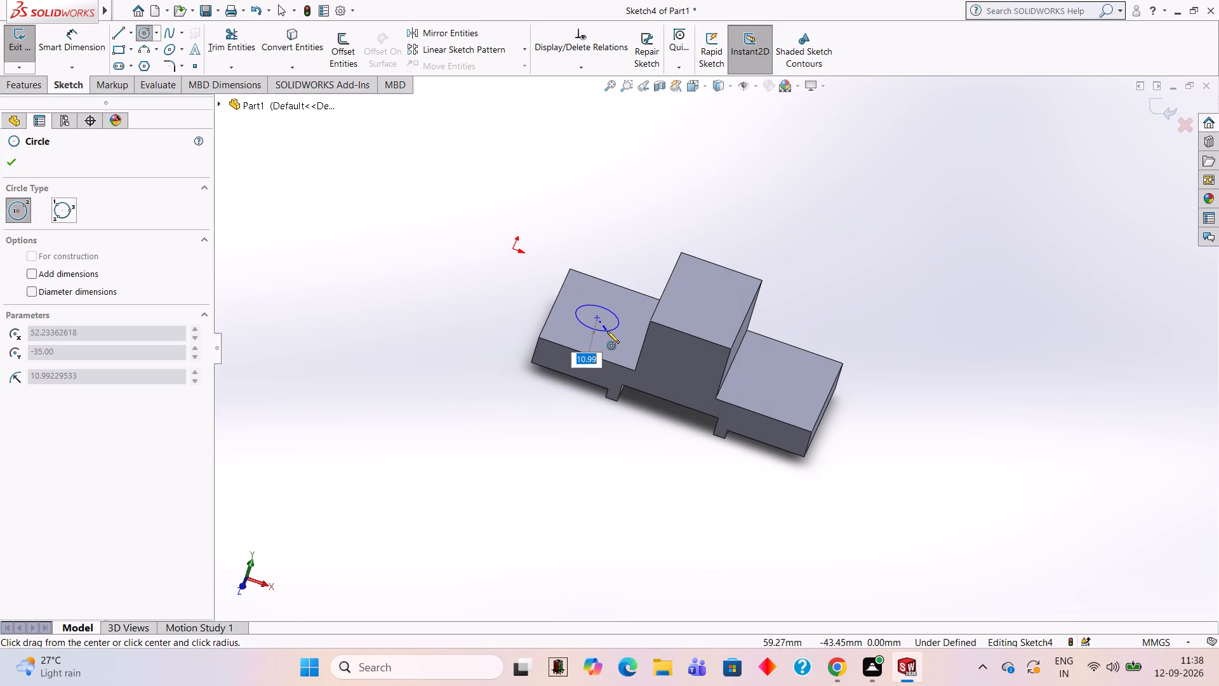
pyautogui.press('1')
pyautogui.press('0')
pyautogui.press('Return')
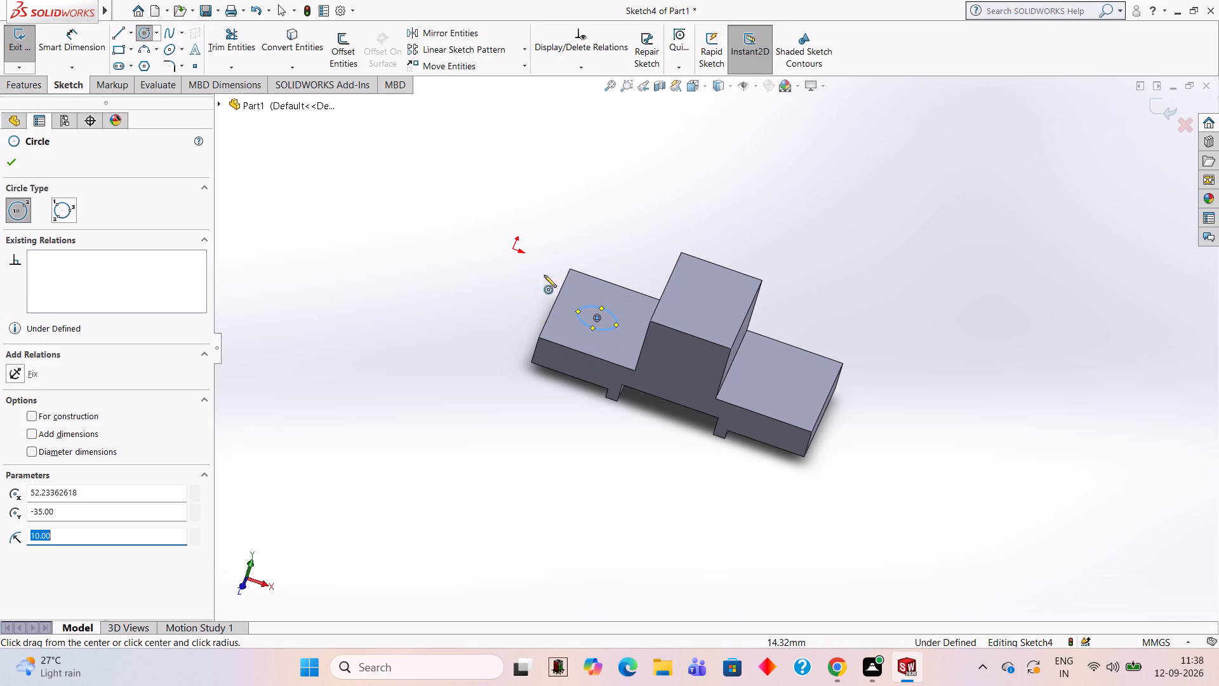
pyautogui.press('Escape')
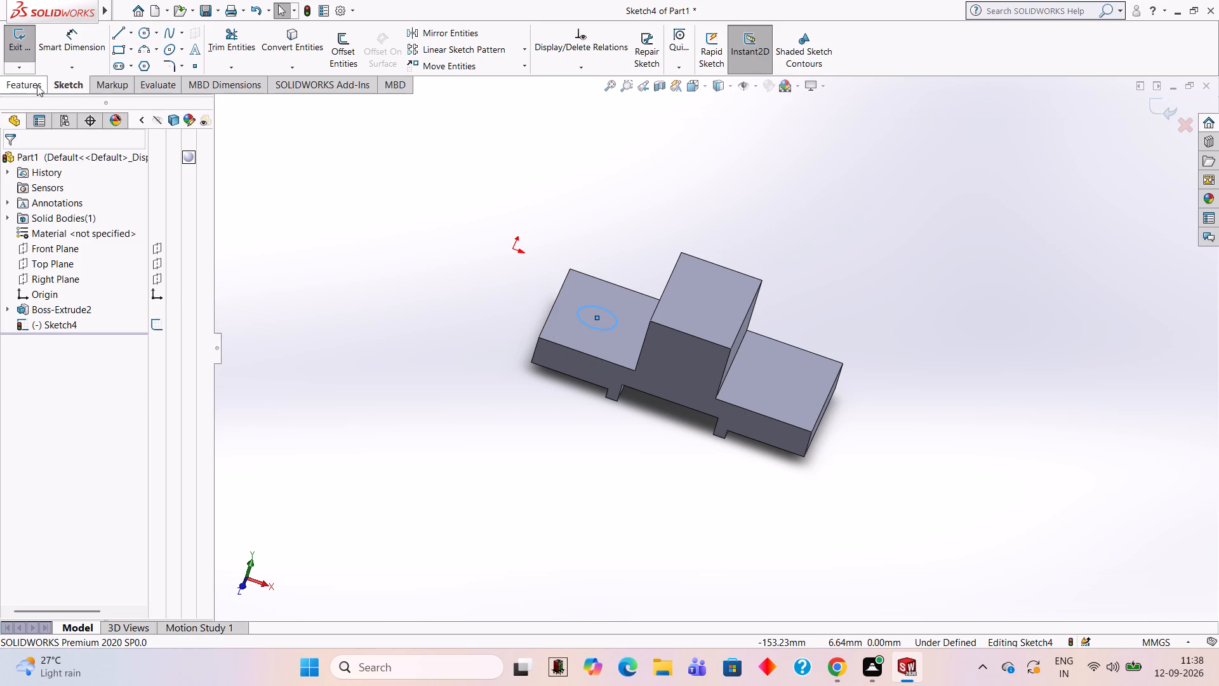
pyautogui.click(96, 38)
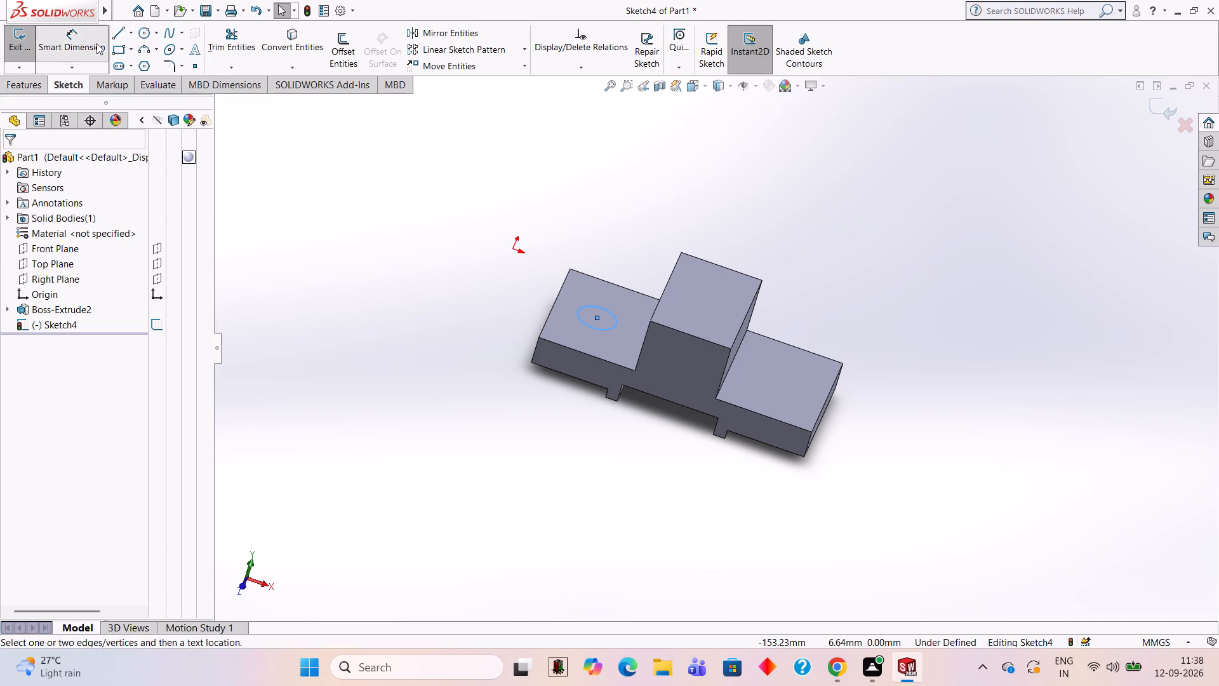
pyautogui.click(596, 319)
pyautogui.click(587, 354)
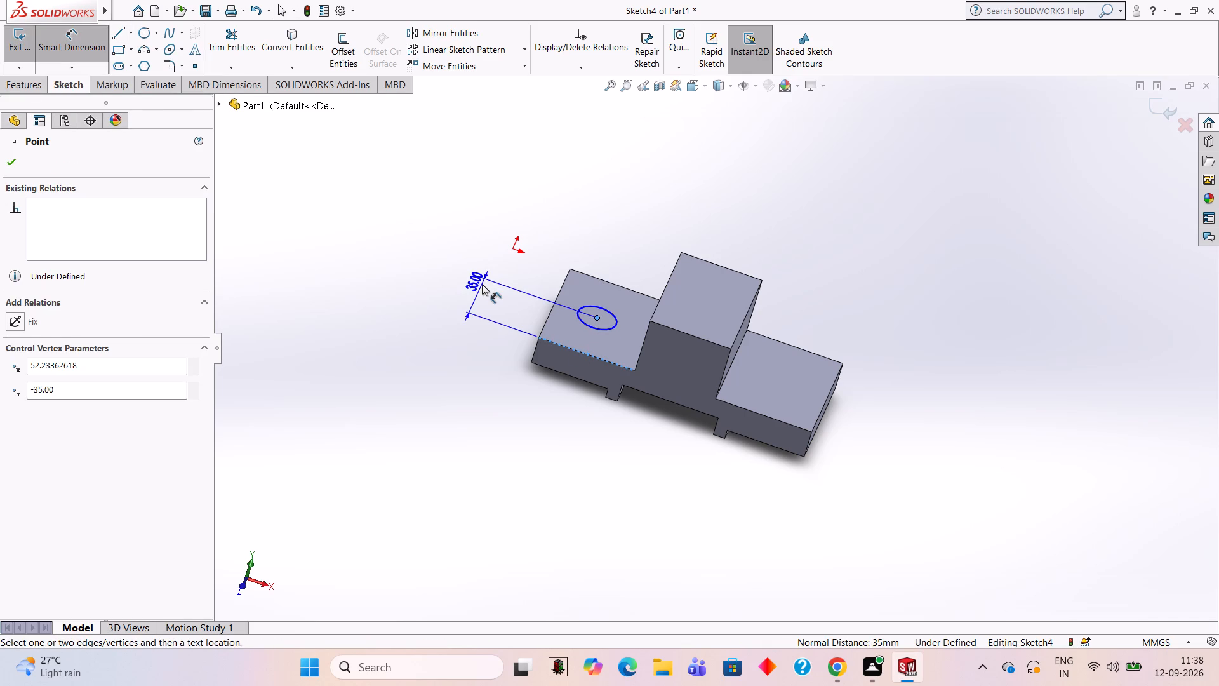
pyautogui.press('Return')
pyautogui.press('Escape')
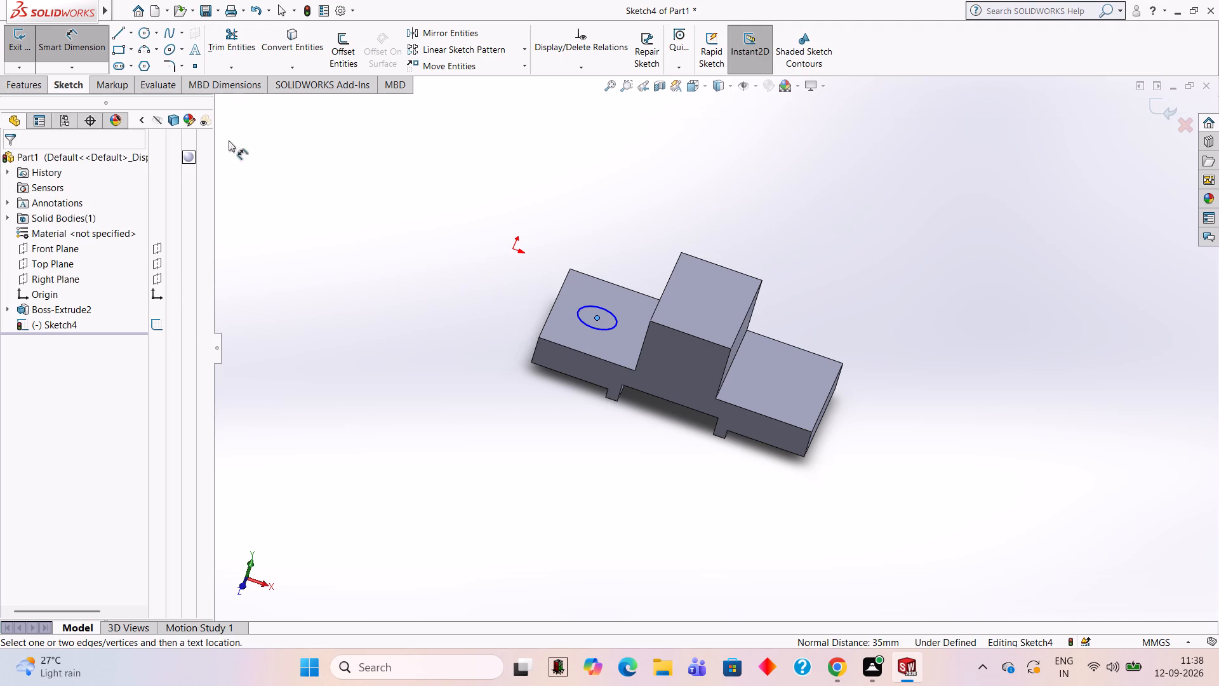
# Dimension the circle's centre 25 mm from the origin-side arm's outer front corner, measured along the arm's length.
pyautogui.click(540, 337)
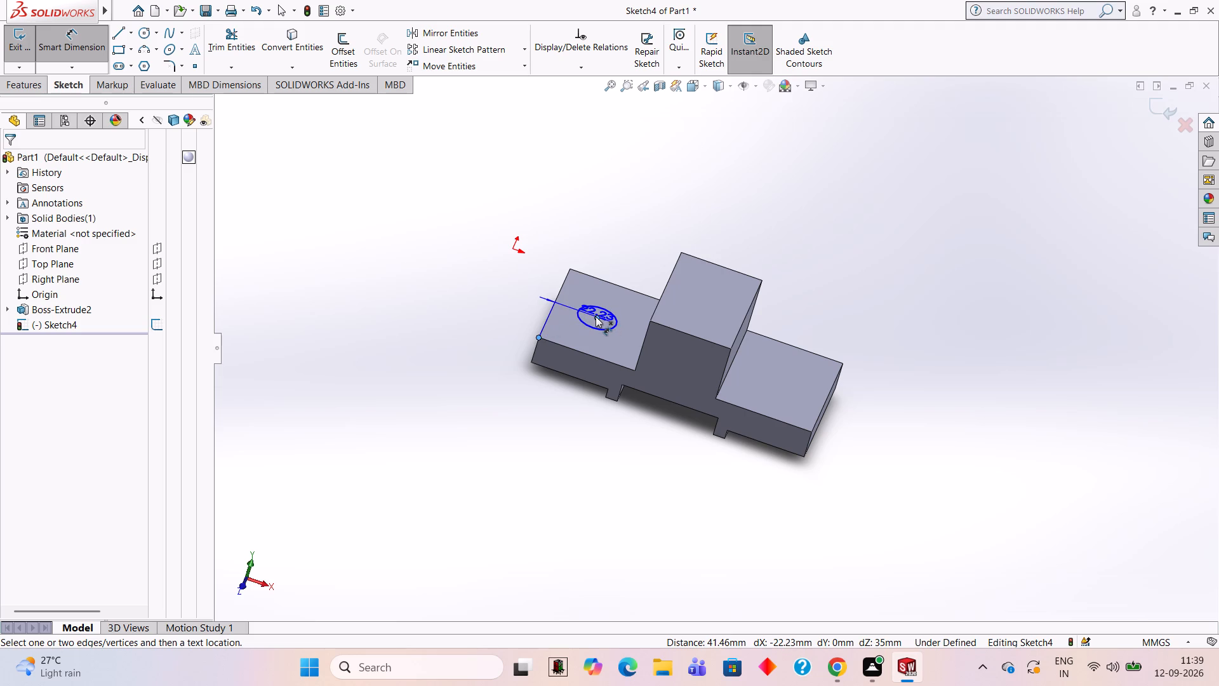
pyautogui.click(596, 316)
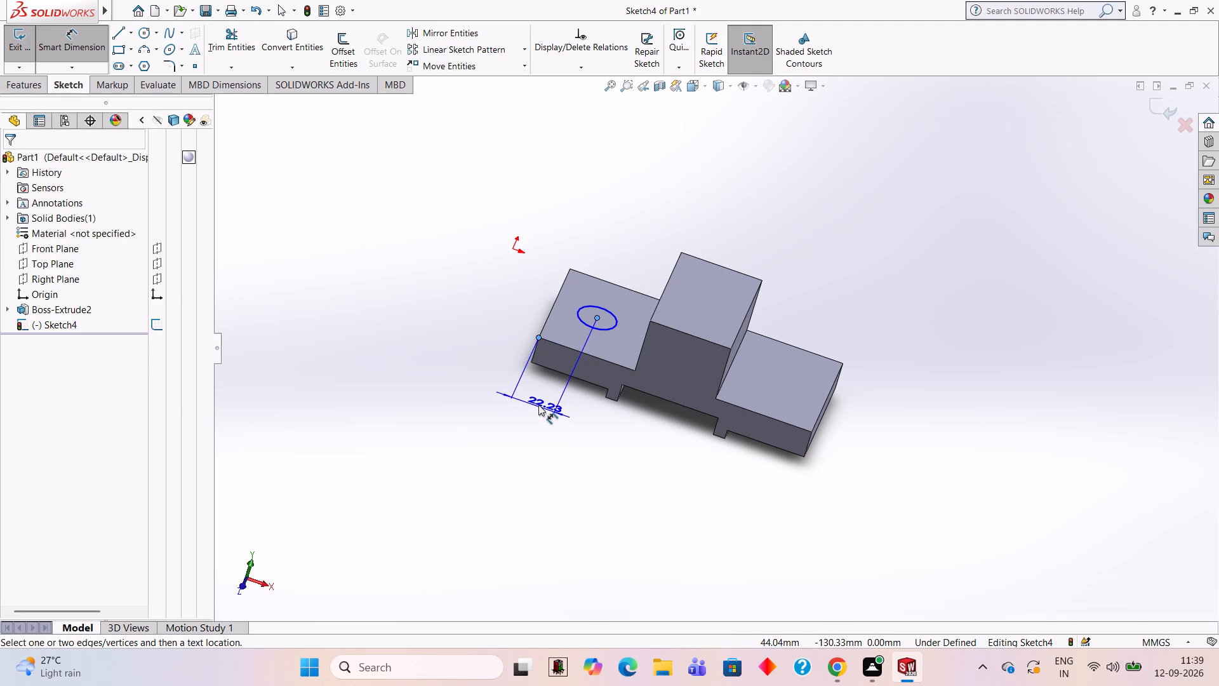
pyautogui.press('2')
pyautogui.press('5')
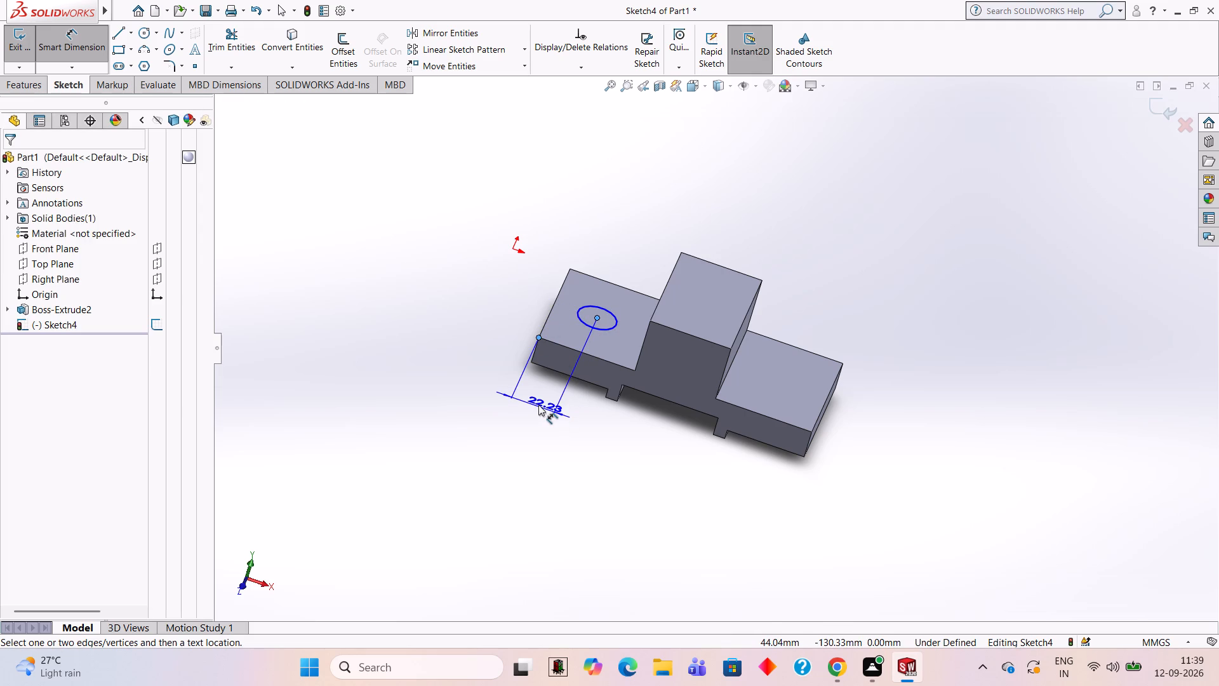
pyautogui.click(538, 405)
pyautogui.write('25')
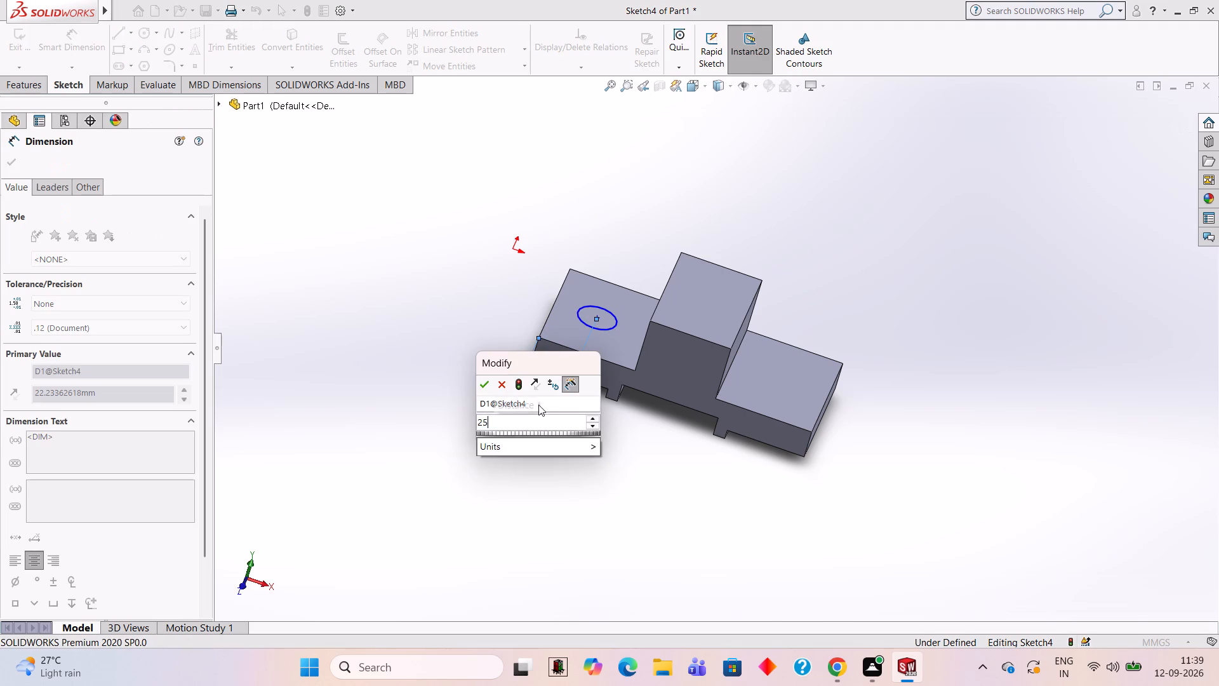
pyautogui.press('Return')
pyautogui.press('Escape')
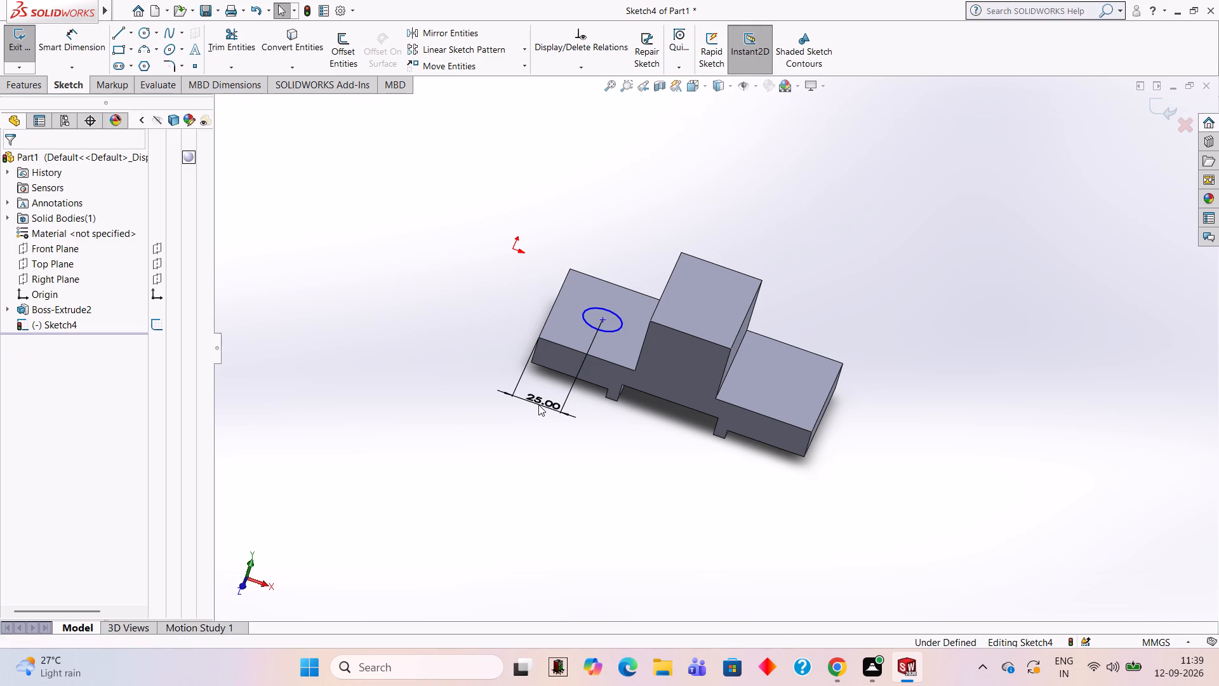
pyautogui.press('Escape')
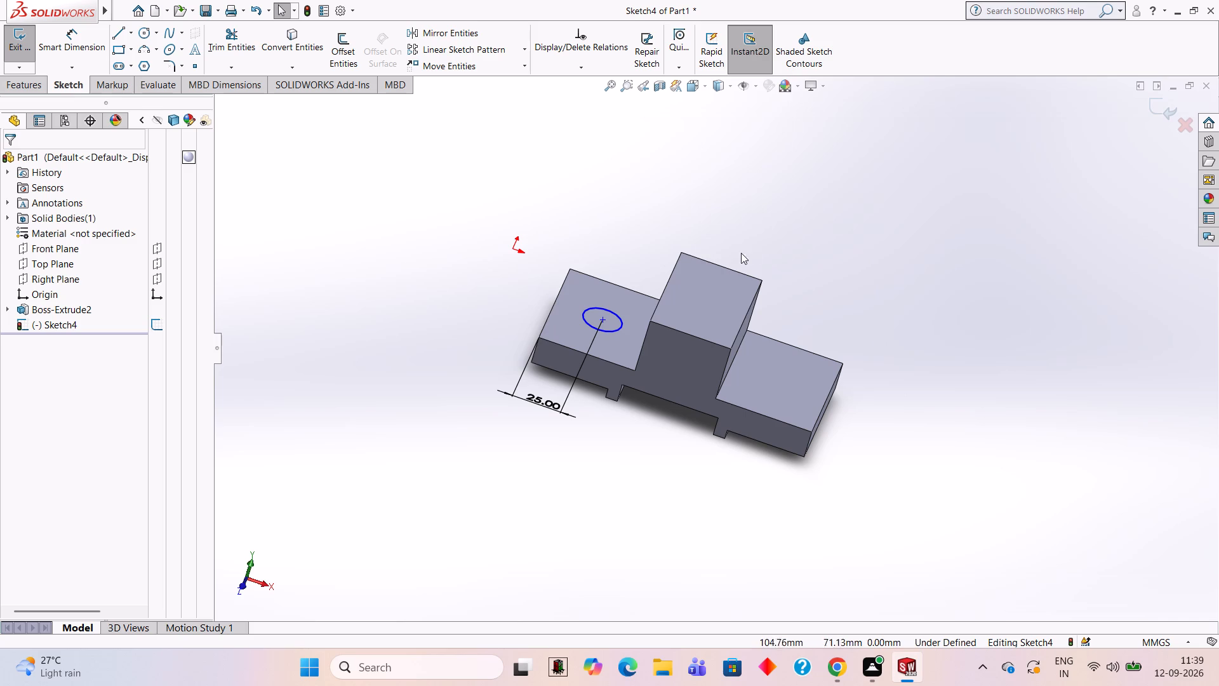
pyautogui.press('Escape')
# Undo the arm's circle sketch and the block's extrusion, going back to editing the front profile sketch.
pyautogui.hotkey('ctrl', 'z')
pyautogui.hotkey('ctrl', 'z')
pyautogui.hotkey('ctrl', 'z')
pyautogui.hotkey('ctrl', 'z')
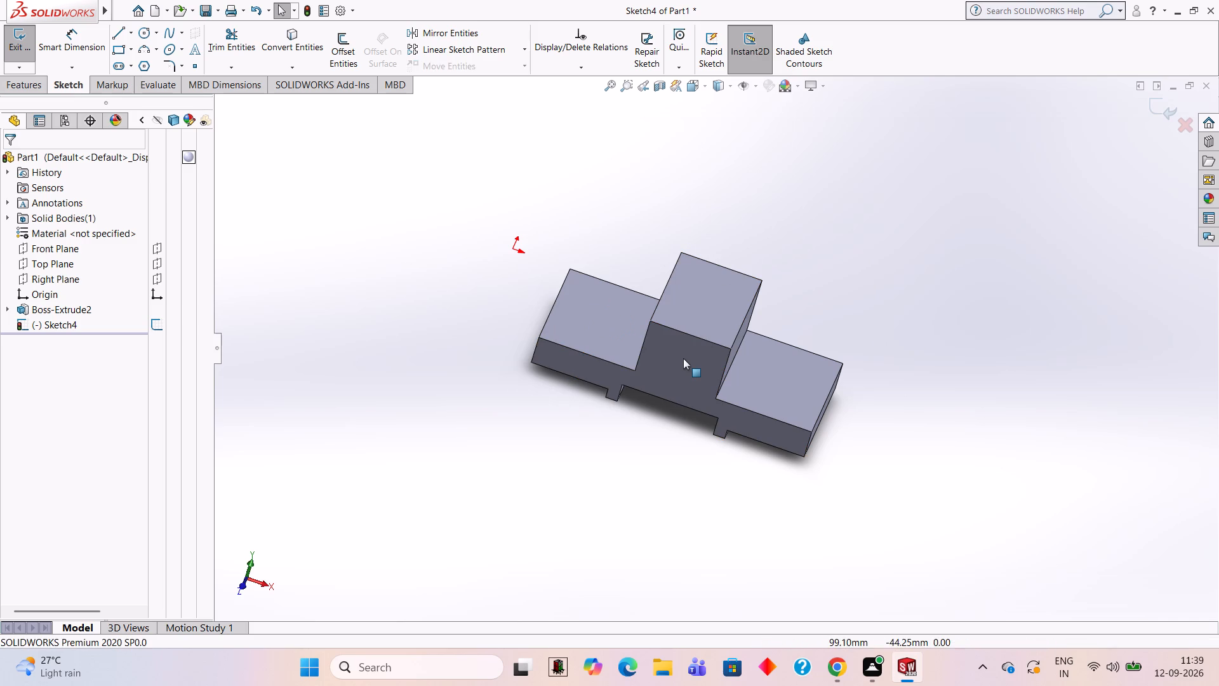
pyautogui.hotkey('ctrl', 'z')
pyautogui.hotkey('ctrl', 'z')
pyautogui.hotkey('ctrl', 'z')
pyautogui.hotkey('ctrl', 'z')
pyautogui.hotkey('ctrl', 'z')
pyautogui.hotkey('ctrl', 'z')
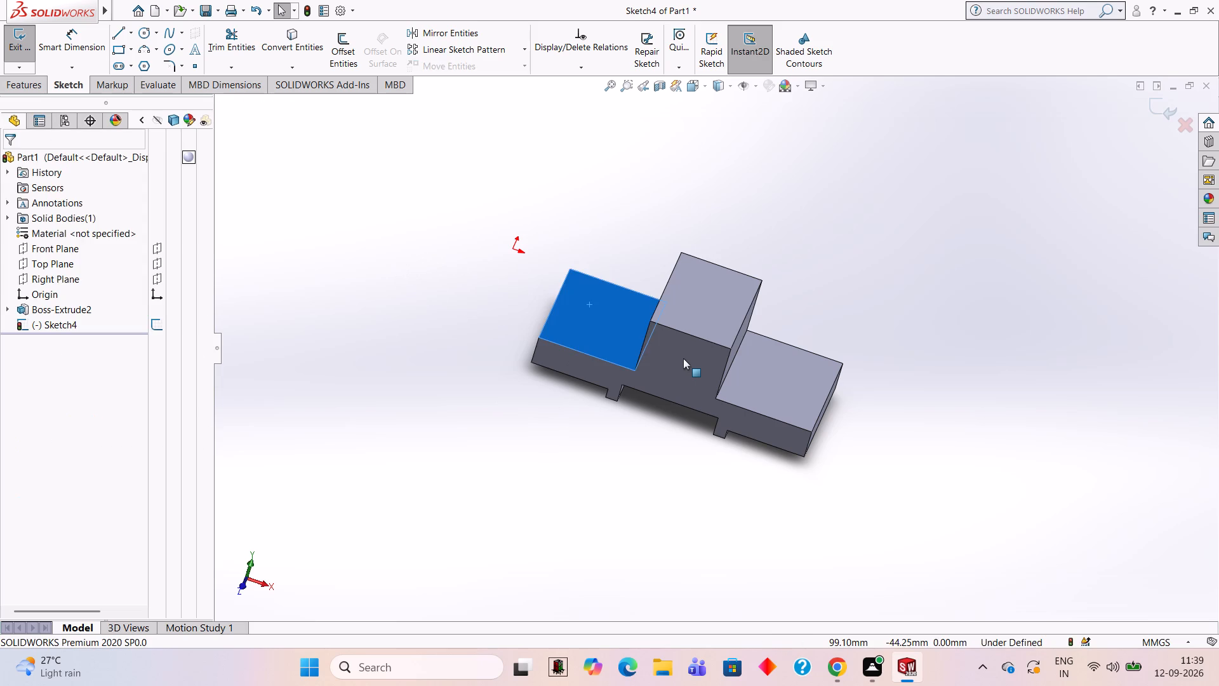
pyautogui.hotkey('ctrl', 'z')
pyautogui.hotkey('ctrl', 'z')
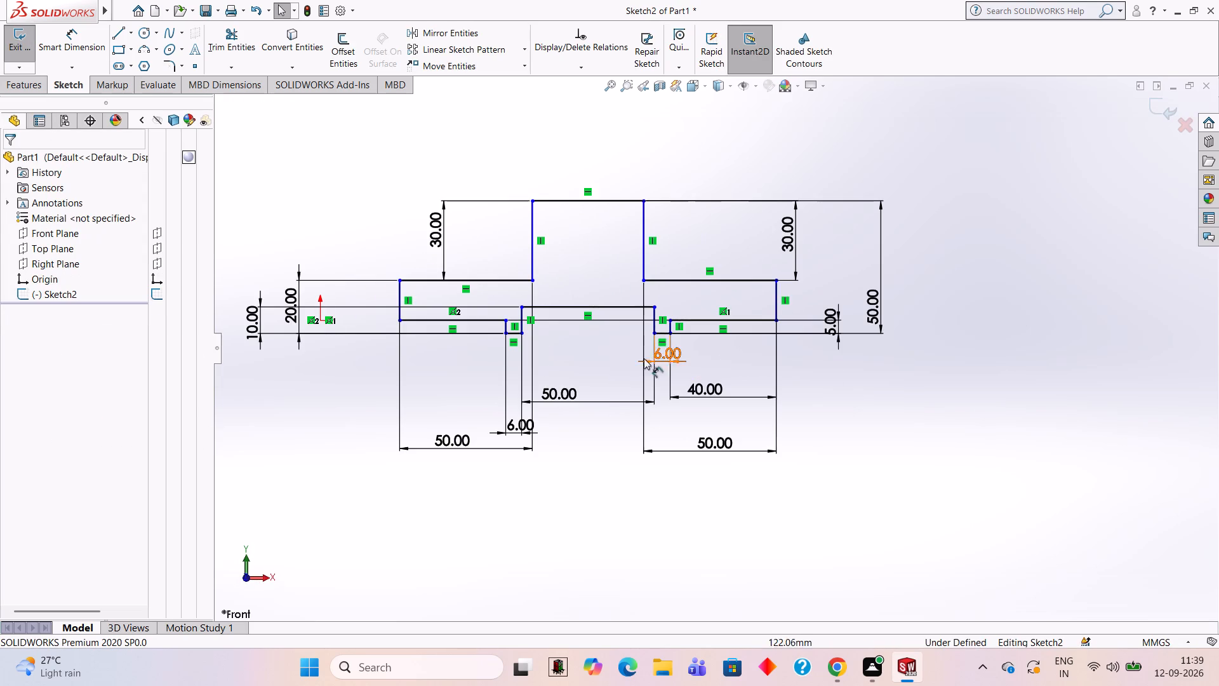
# Delete the origin-side arm's end, top and underside lines and its foot's inner vertical line from the profile sketch.
pyautogui.click(401, 297)
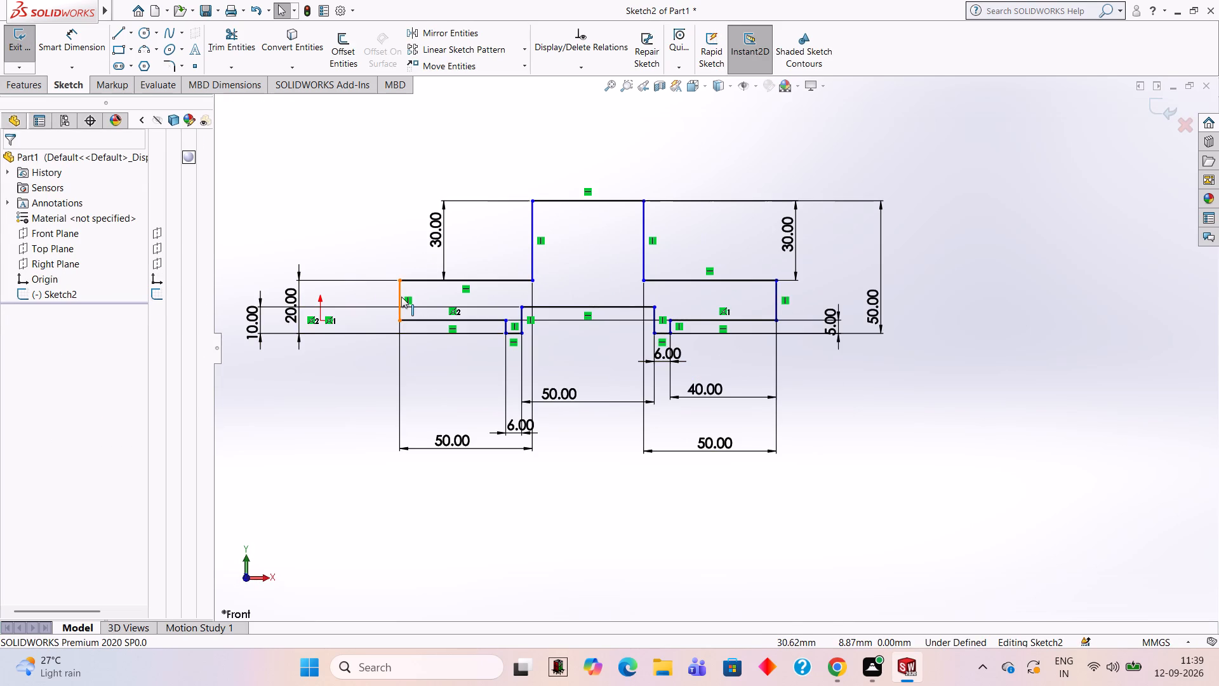
pyautogui.press('Delete')
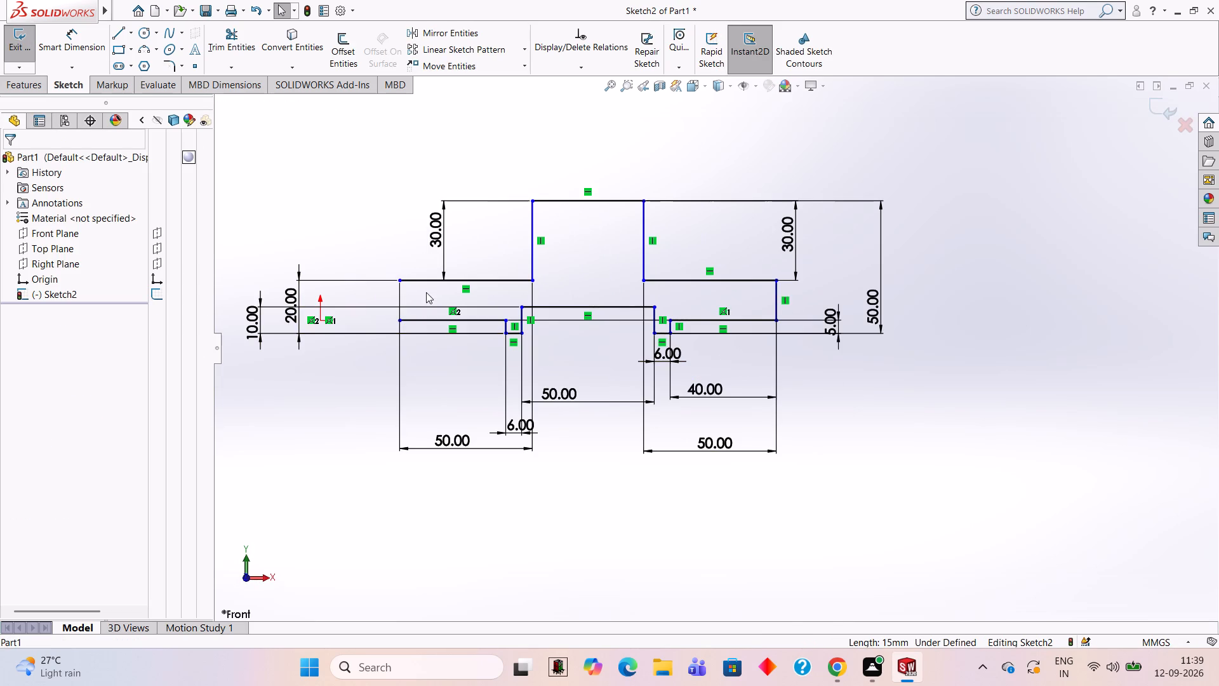
pyautogui.click(433, 285)
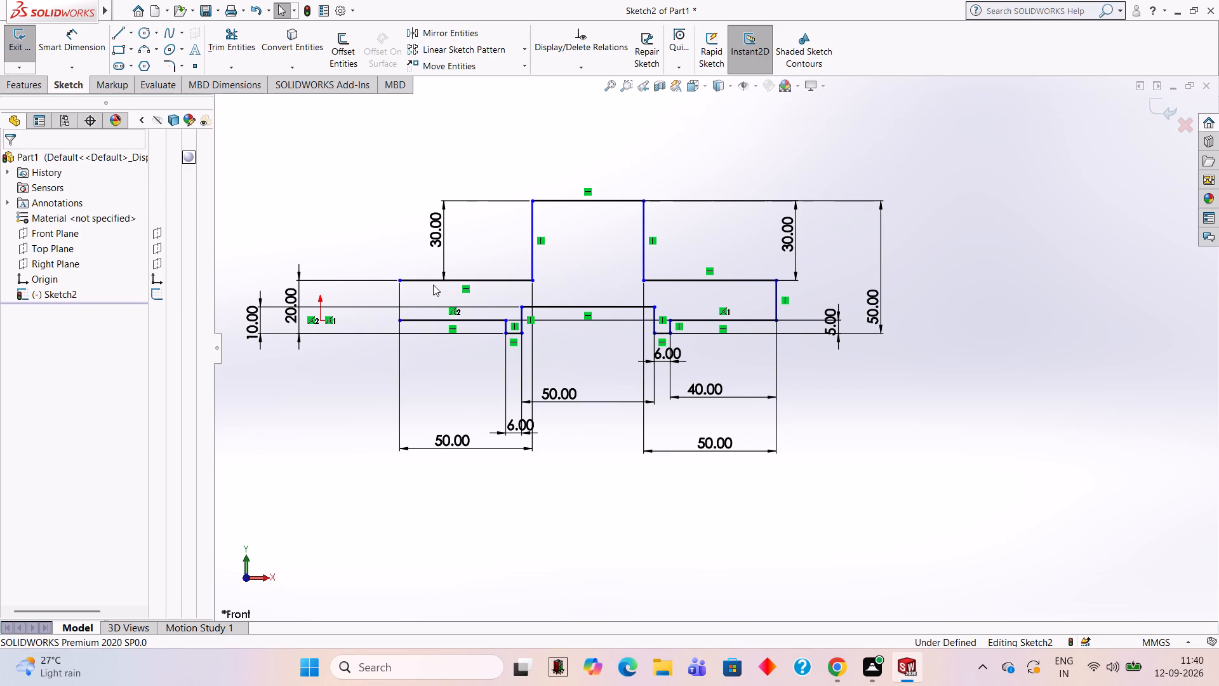
pyautogui.press('Delete')
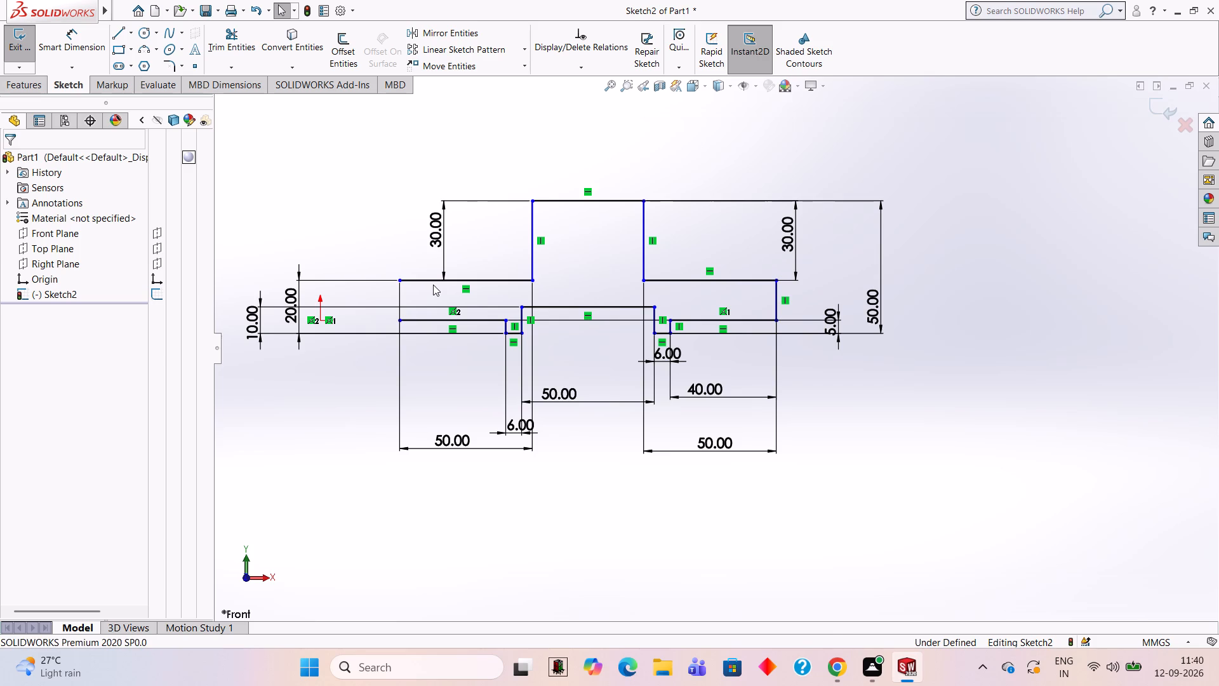
pyautogui.click(433, 282)
pyautogui.press('Delete')
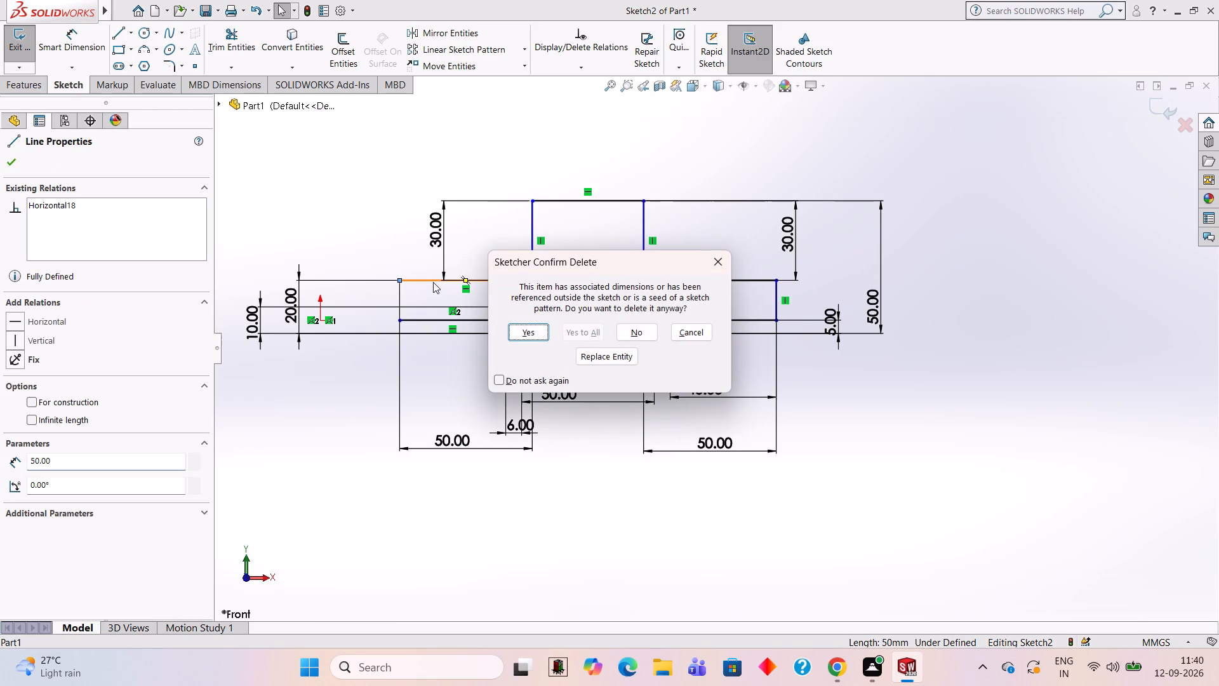
pyautogui.click(513, 333)
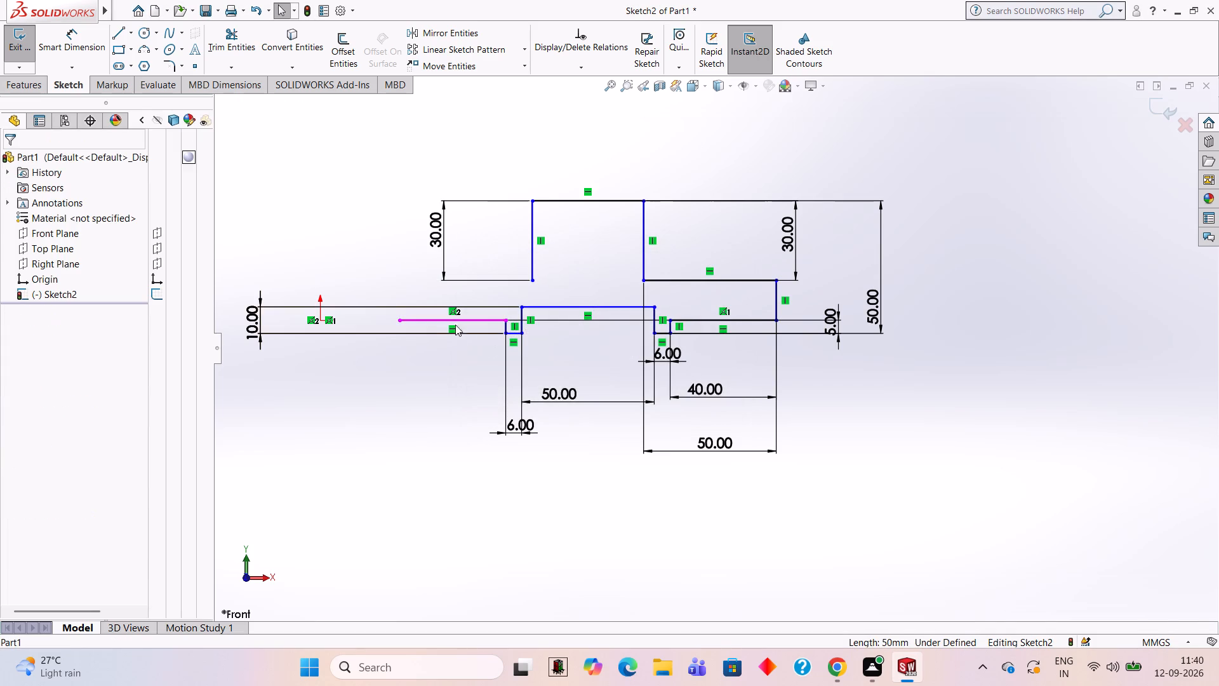
pyautogui.click(457, 321)
pyautogui.press('Delete')
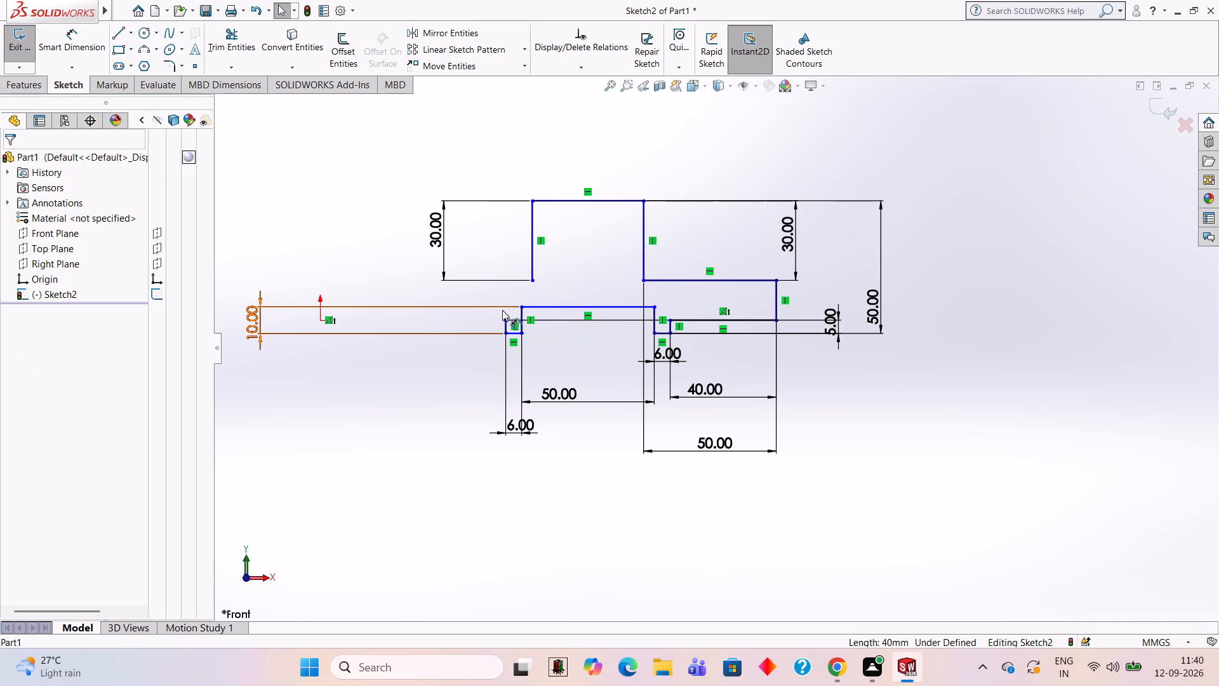
pyautogui.click(520, 317)
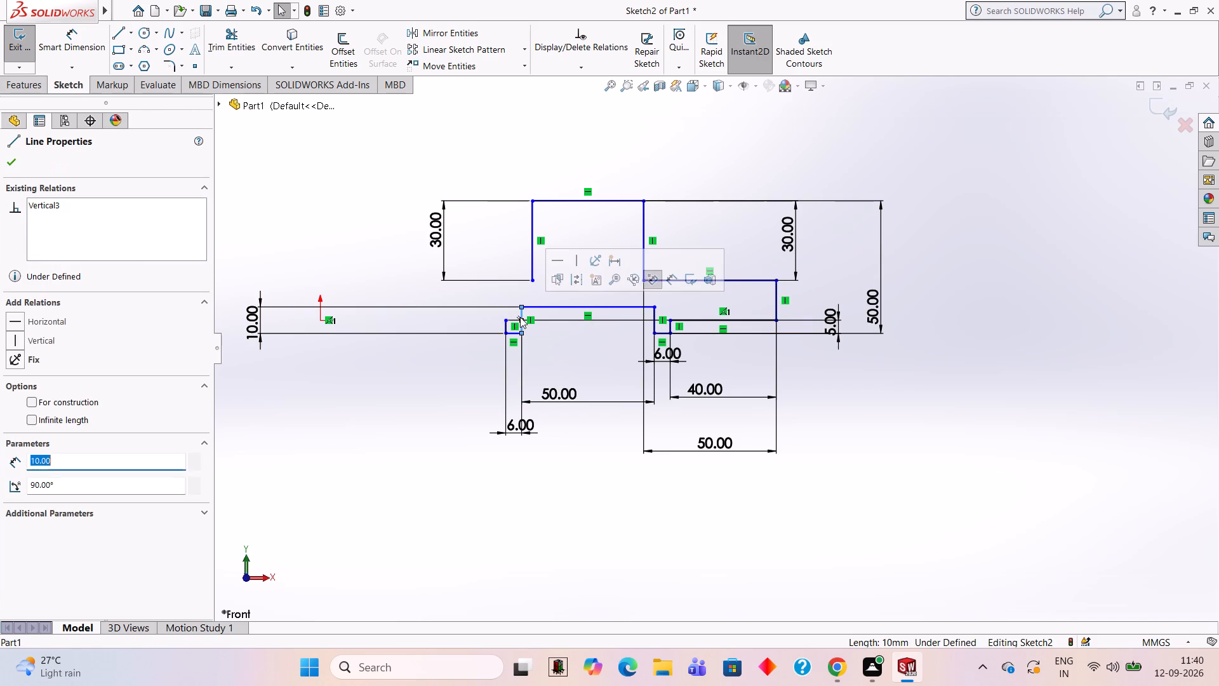
pyautogui.press('Delete')
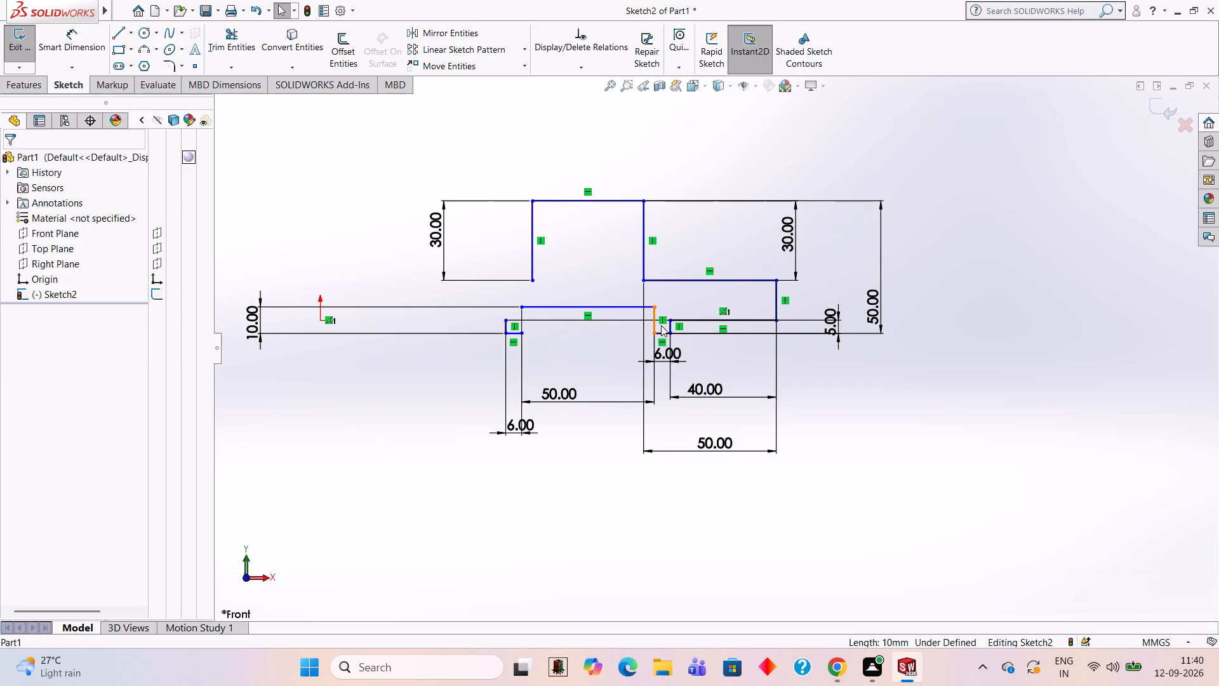
# Delete the inner vertical line of the foot farther from the origin.
pyautogui.click(651, 325)
pyautogui.press('Delete')
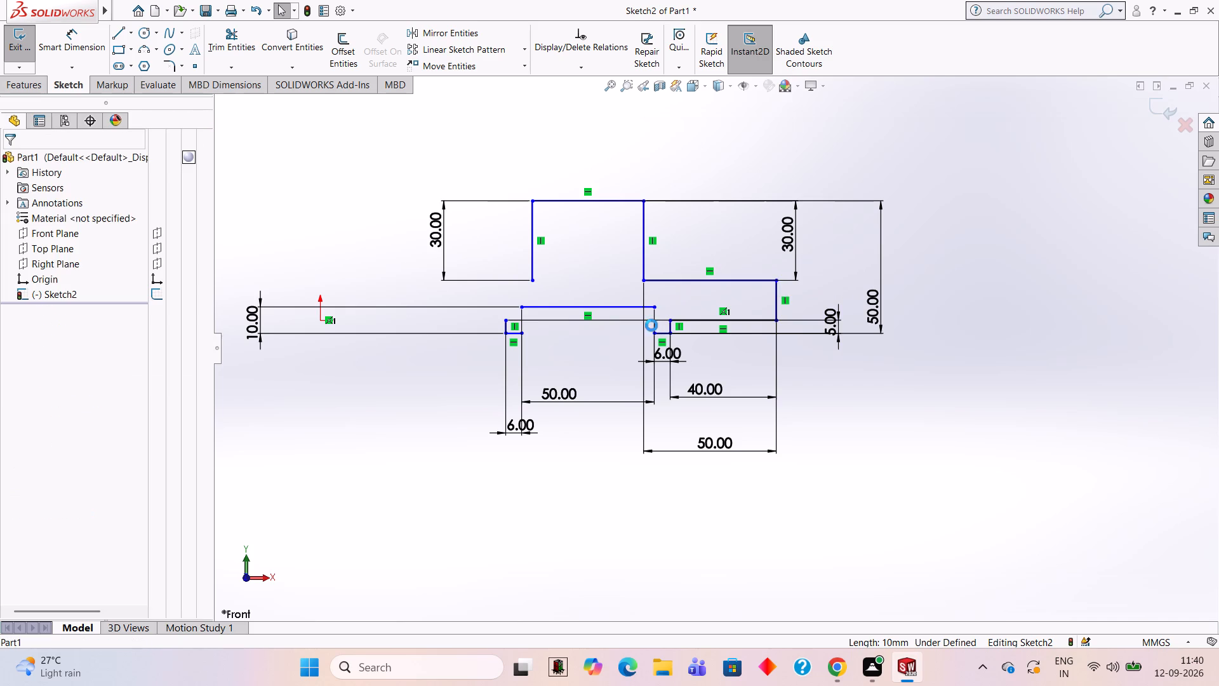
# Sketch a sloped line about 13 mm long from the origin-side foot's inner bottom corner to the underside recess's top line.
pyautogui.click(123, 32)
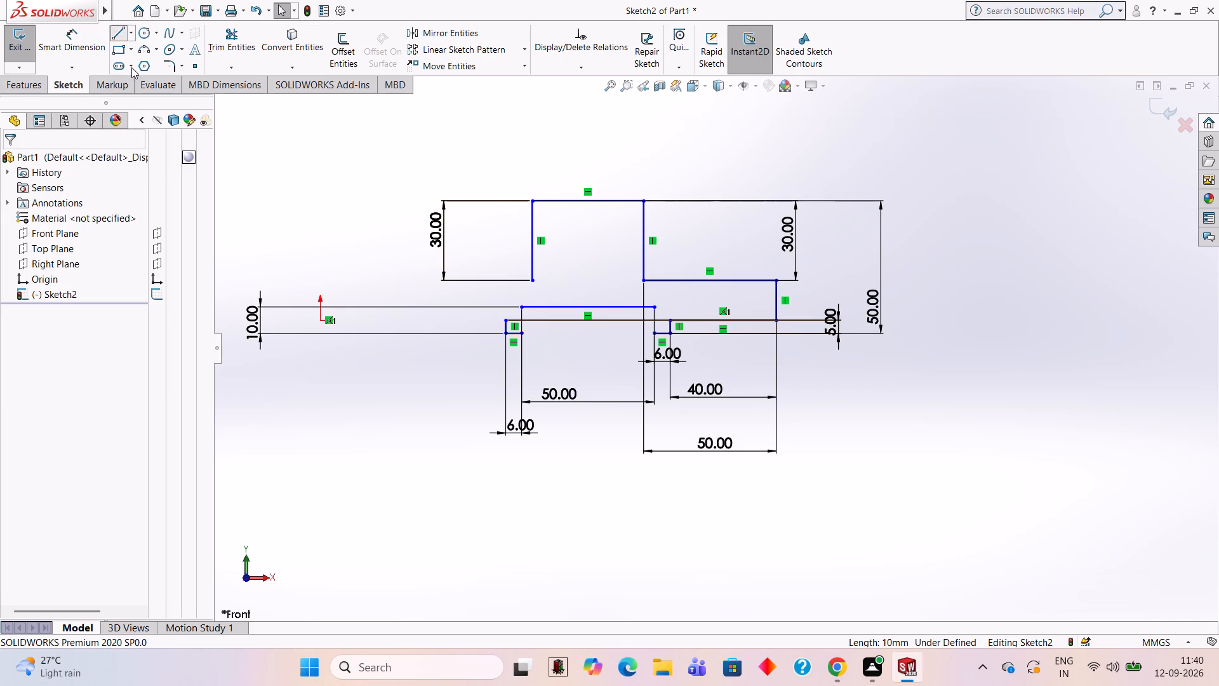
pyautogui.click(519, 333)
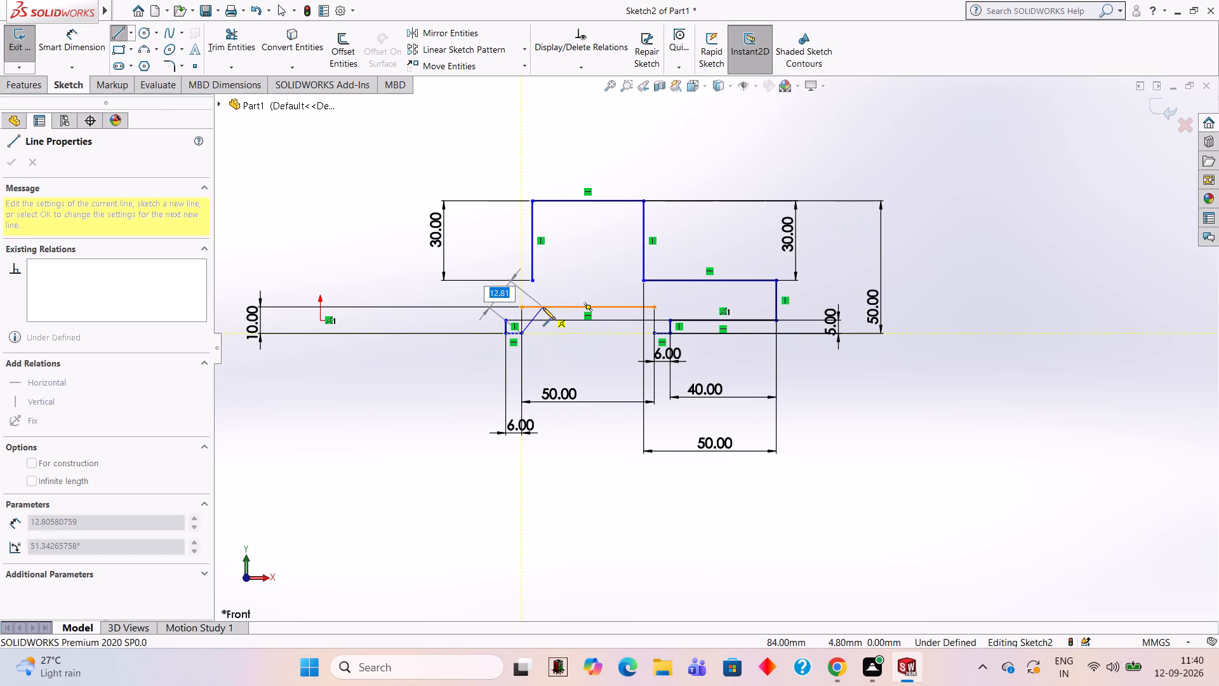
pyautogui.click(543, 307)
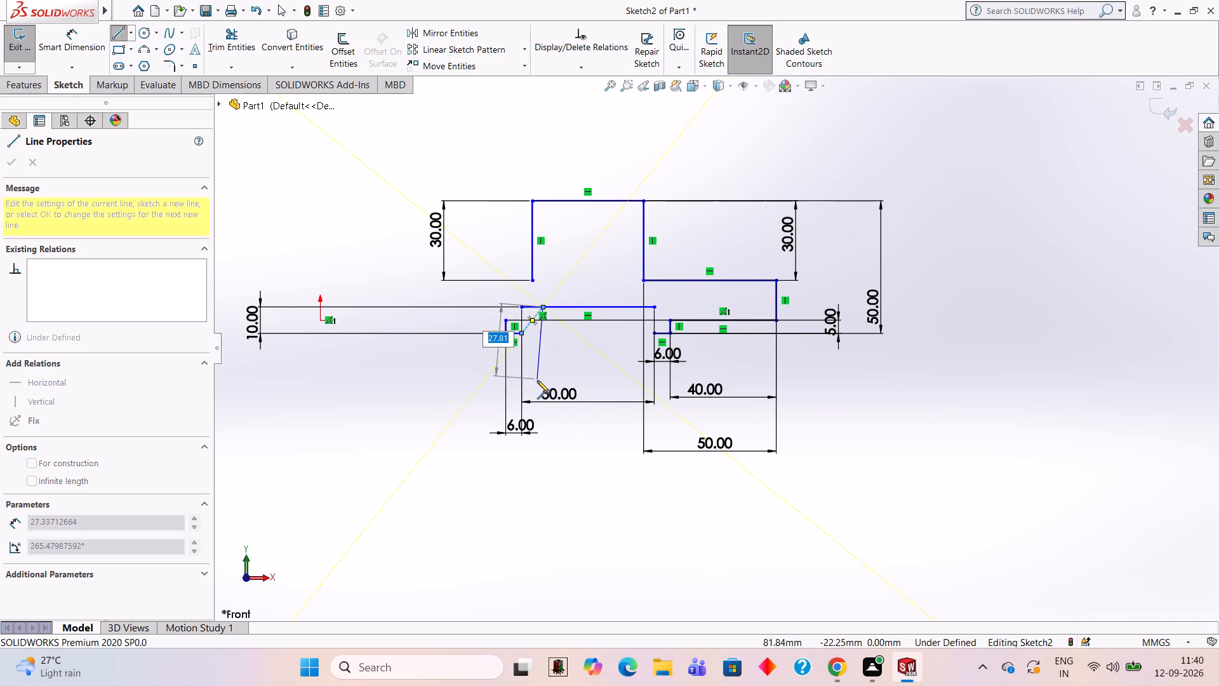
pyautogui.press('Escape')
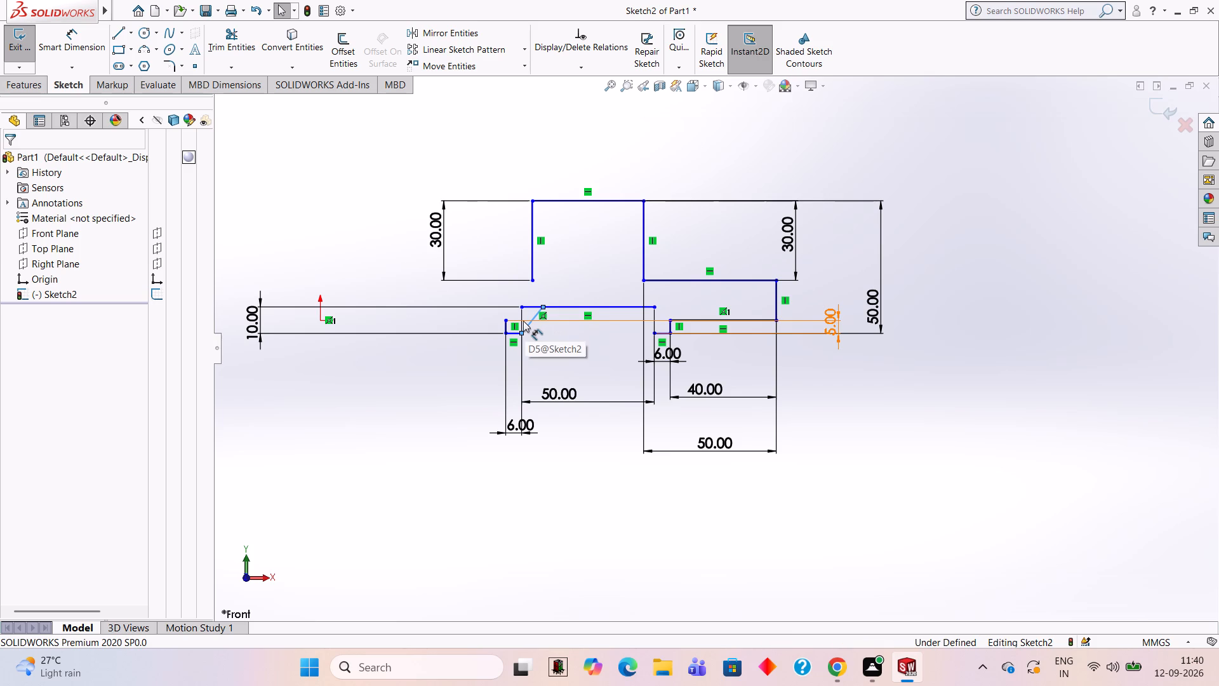
# Delete the underside recess's horizontal top line and the sloped line at the origin-side foot.
pyautogui.click(533, 304)
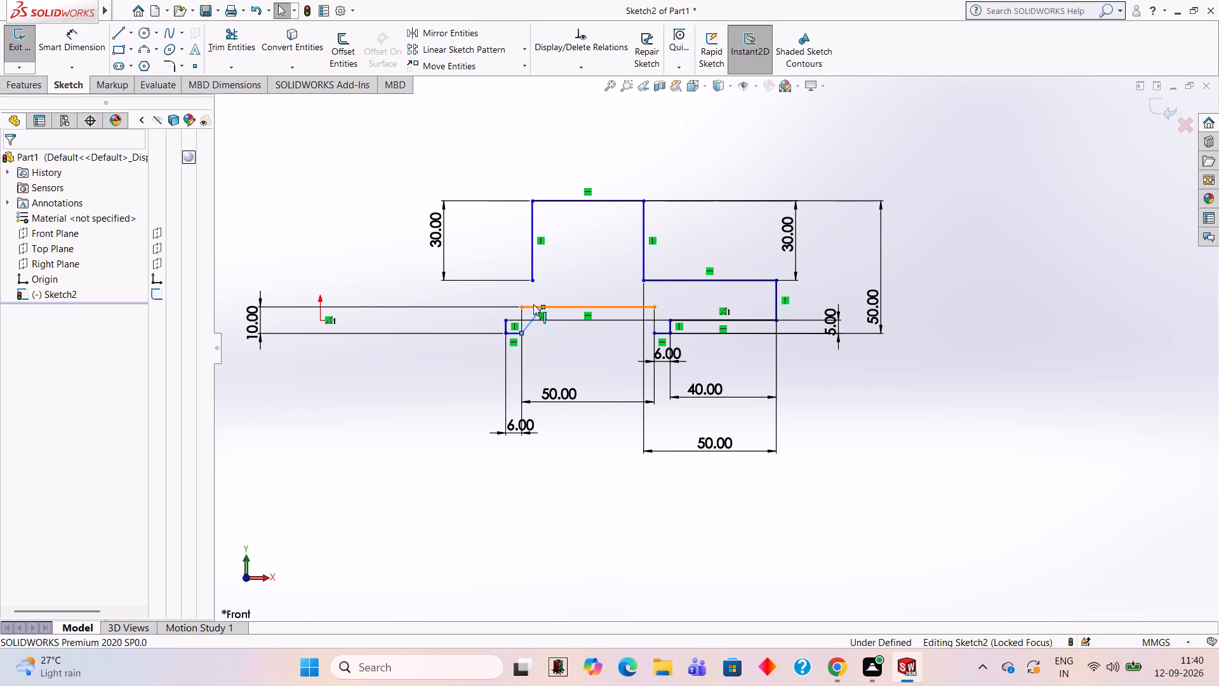
pyautogui.press('Delete')
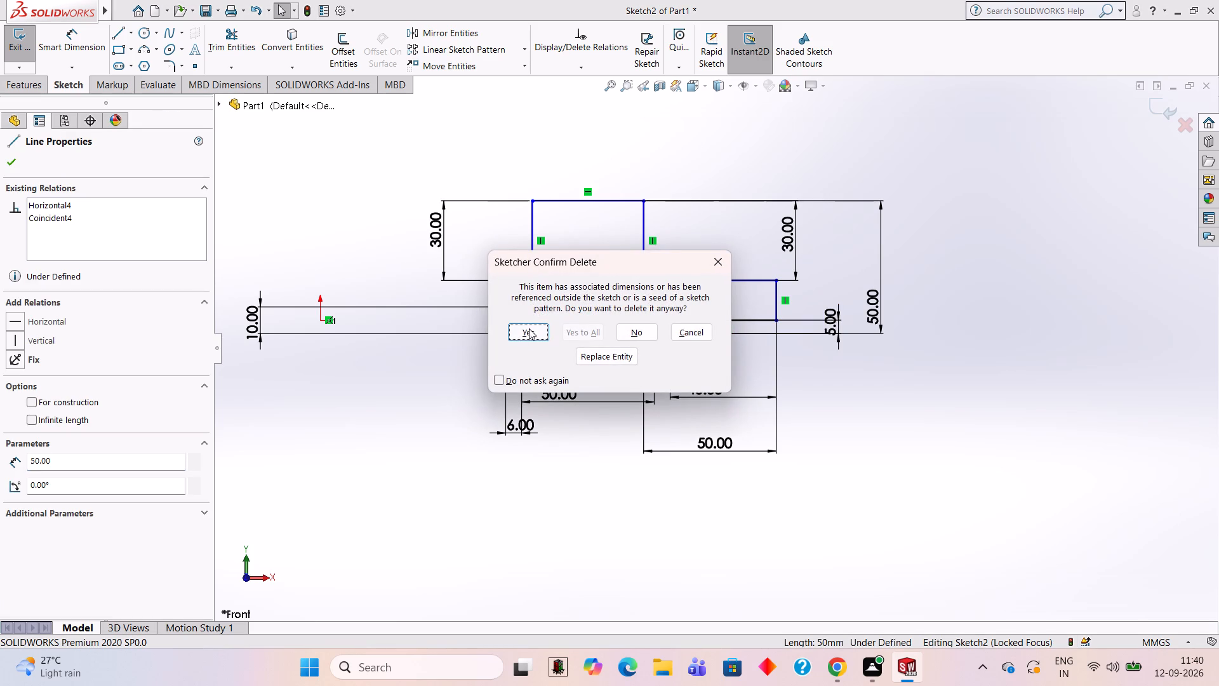
pyautogui.click(530, 321)
pyautogui.click(530, 324)
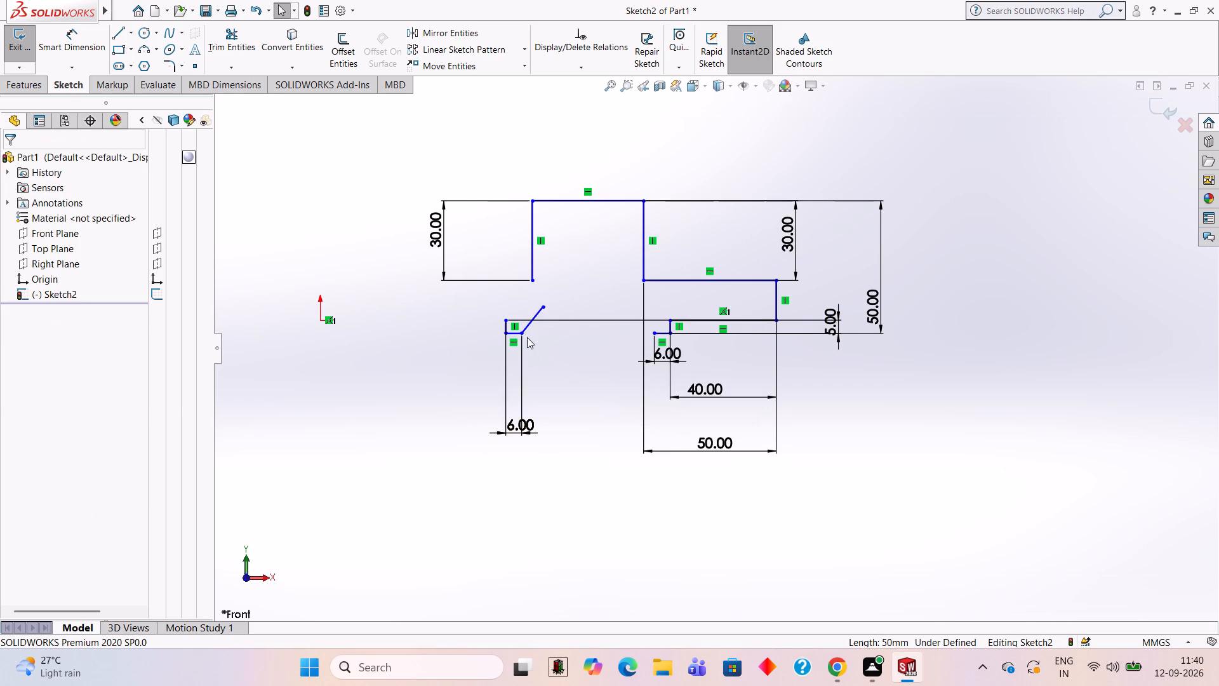
pyautogui.click(528, 327)
pyautogui.press('Delete')
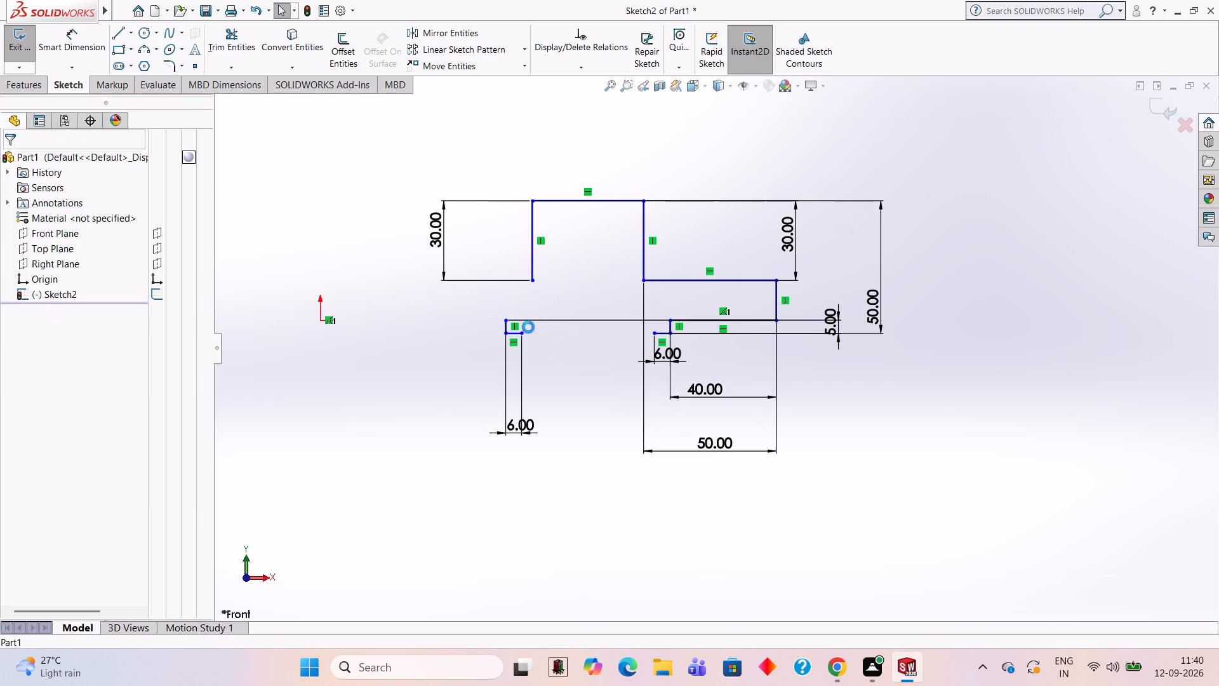
# Sketch a trapezoidal recess between the feet's inner bottom corners, with sloped sides about 11 and 12 mm and a top about 35 mm.
pyautogui.click(119, 41)
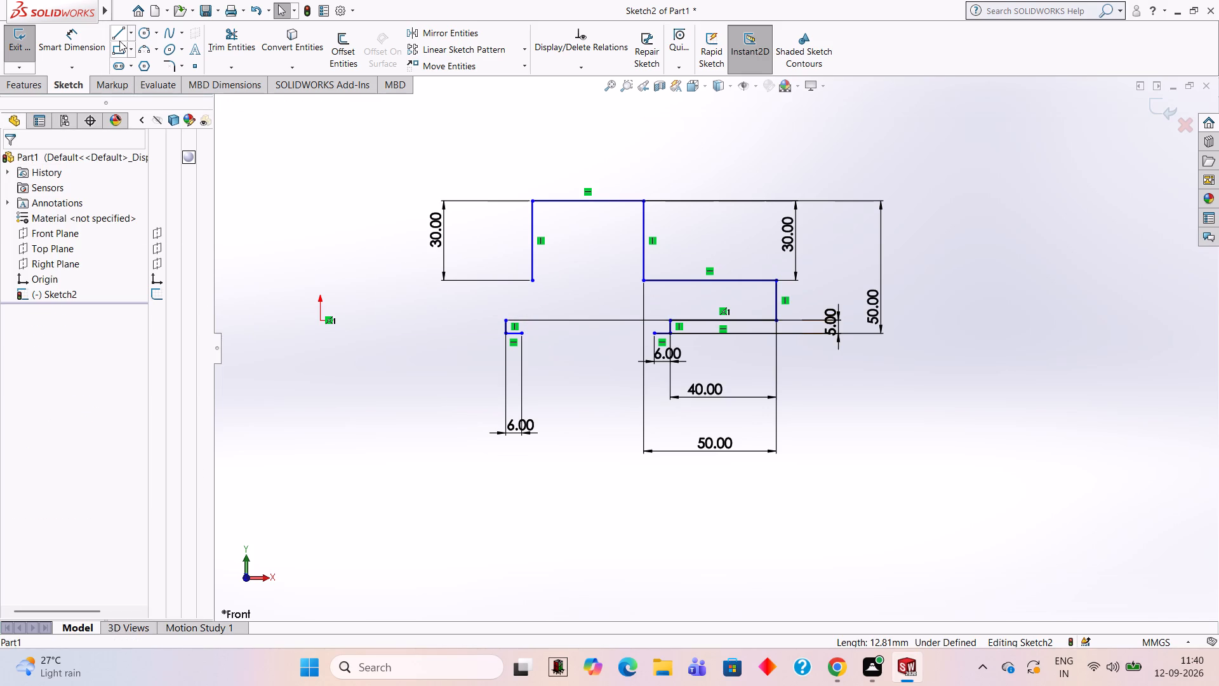
pyautogui.click(525, 335)
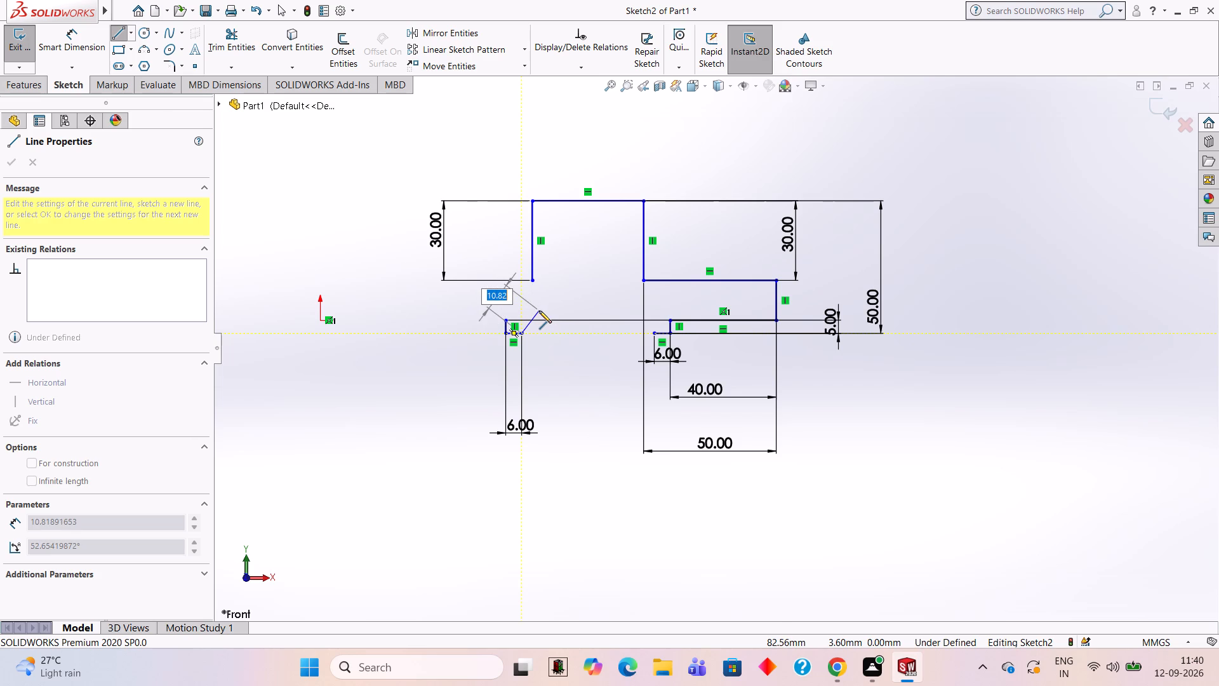
pyautogui.click(539, 311)
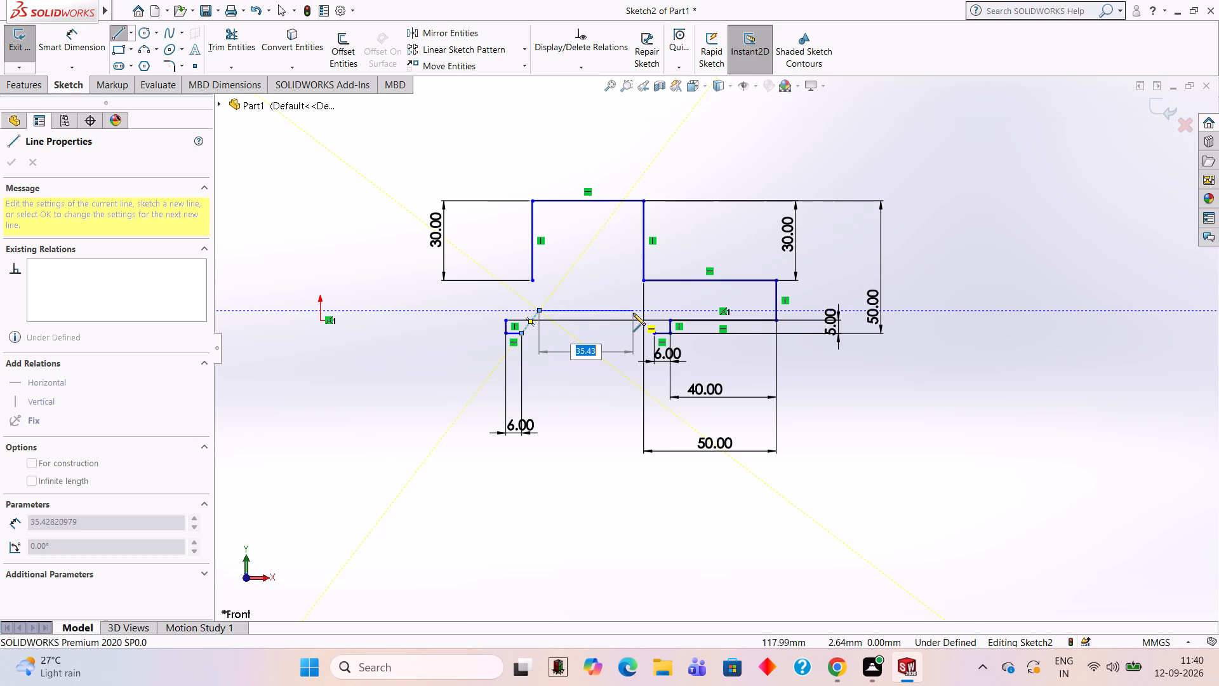
pyautogui.click(633, 313)
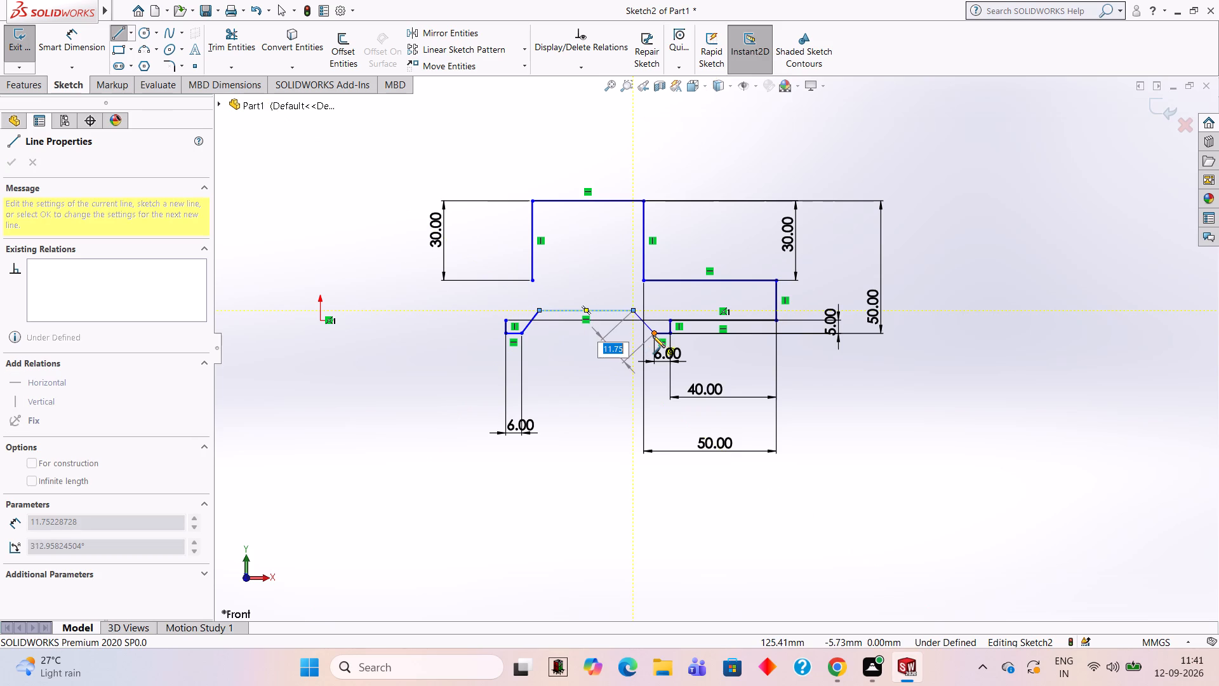
pyautogui.click(653, 335)
pyautogui.press('Escape')
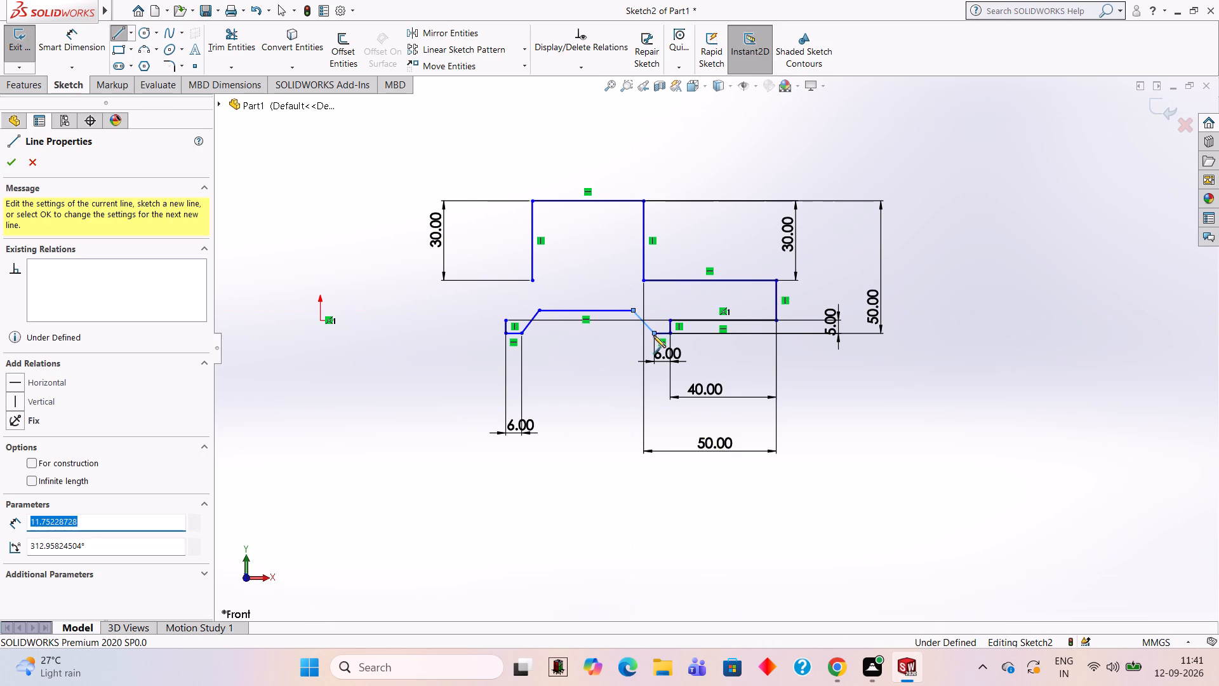
pyautogui.press('Escape')
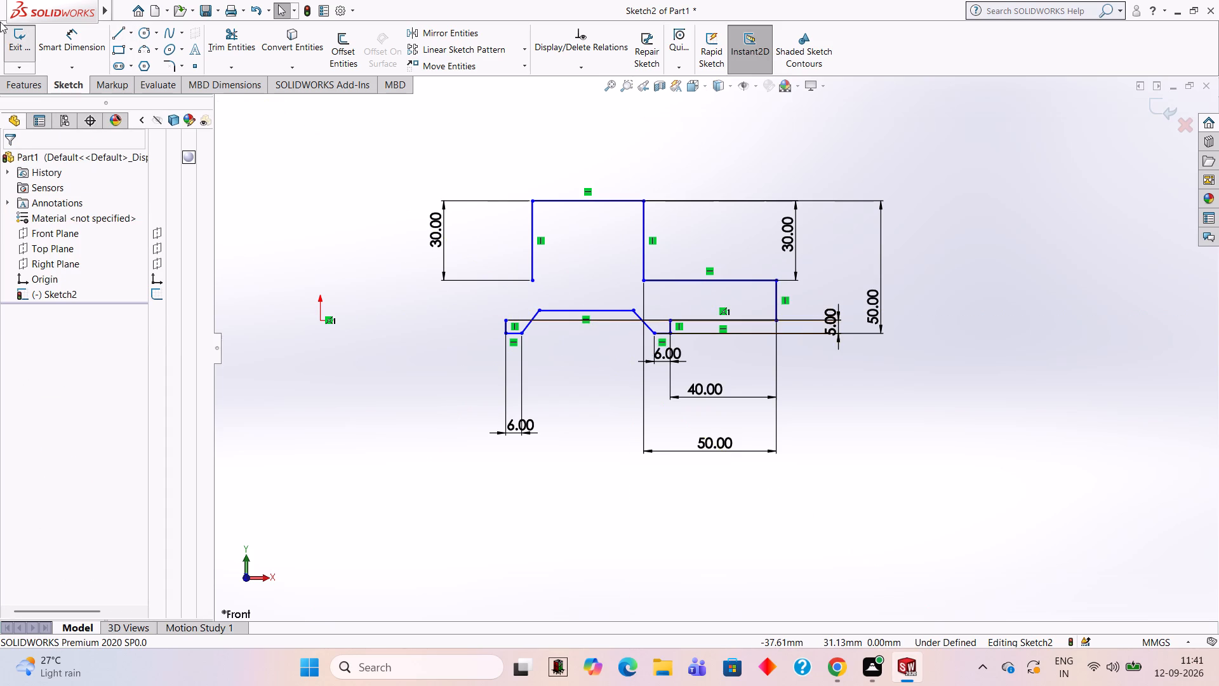
# Sketch the origin-side arm from its foot with a 60 mm underside, 15 mm end and 70 mm top joining the raised centre.
pyautogui.click(114, 34)
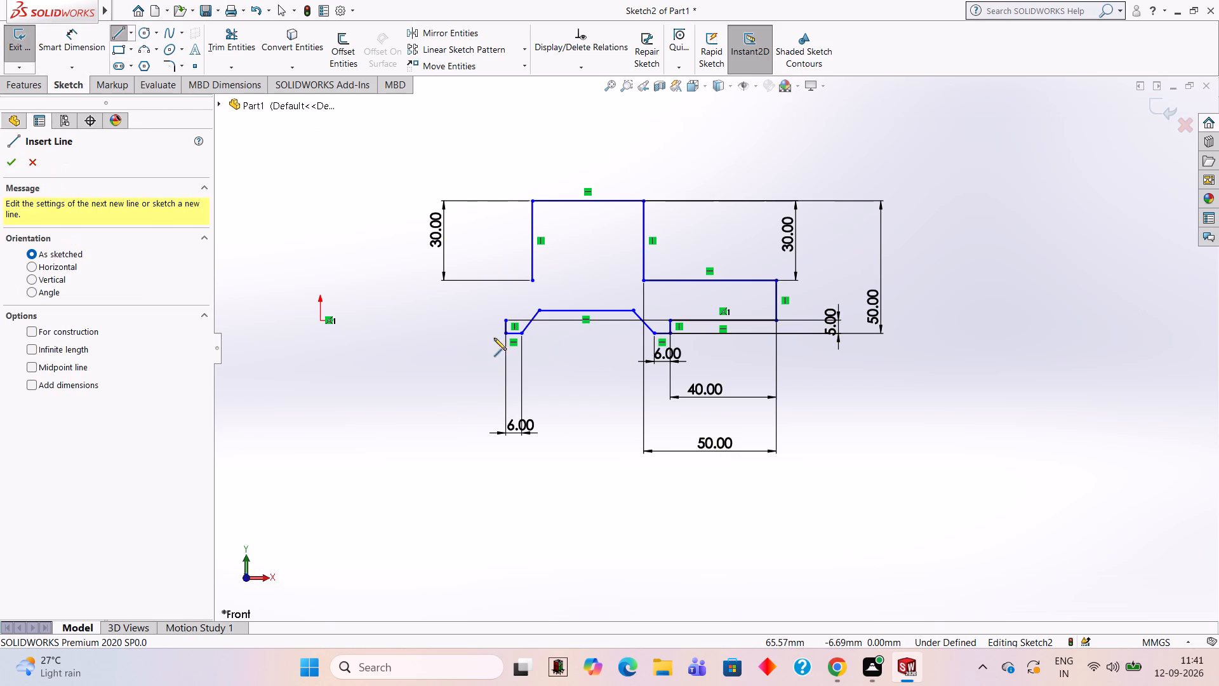
pyautogui.click(505, 324)
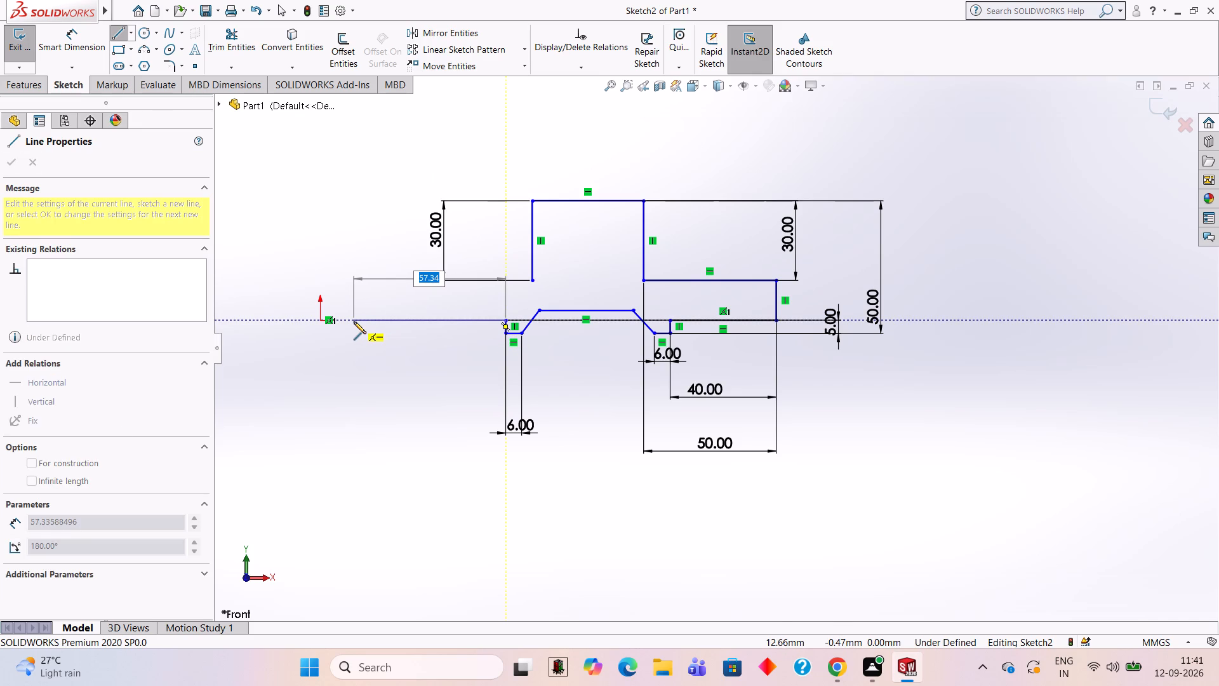
pyautogui.write('60')
pyautogui.press('Return')
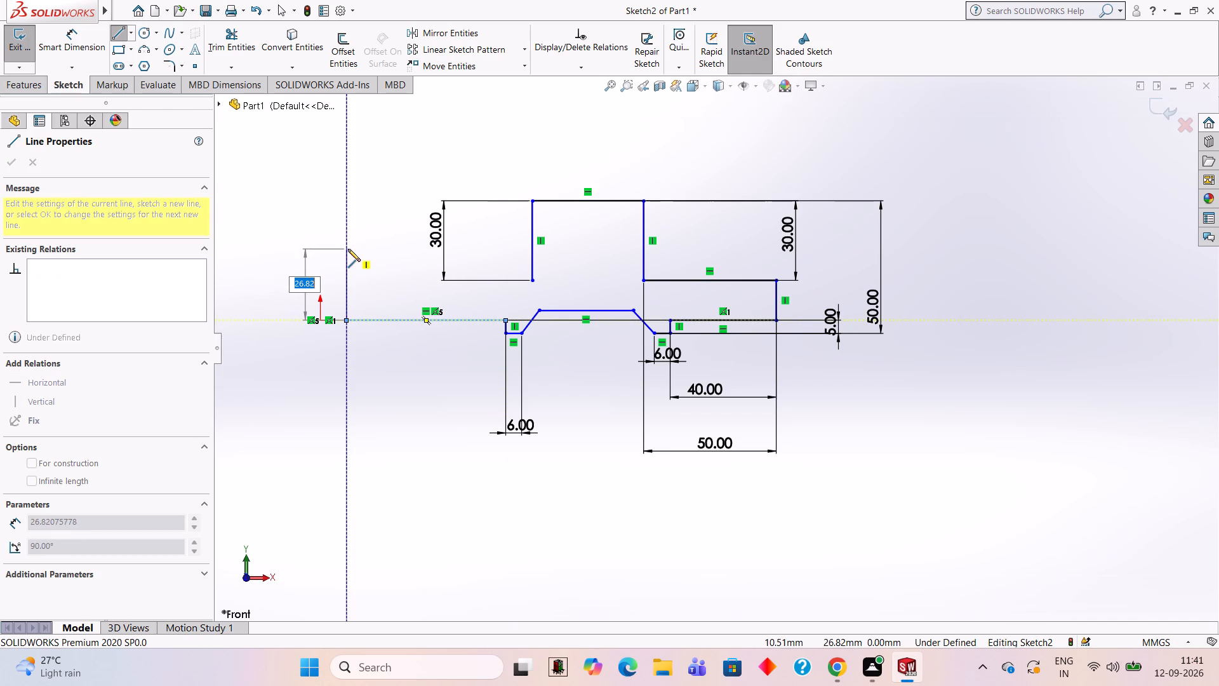
pyautogui.write('15')
pyautogui.press('Return')
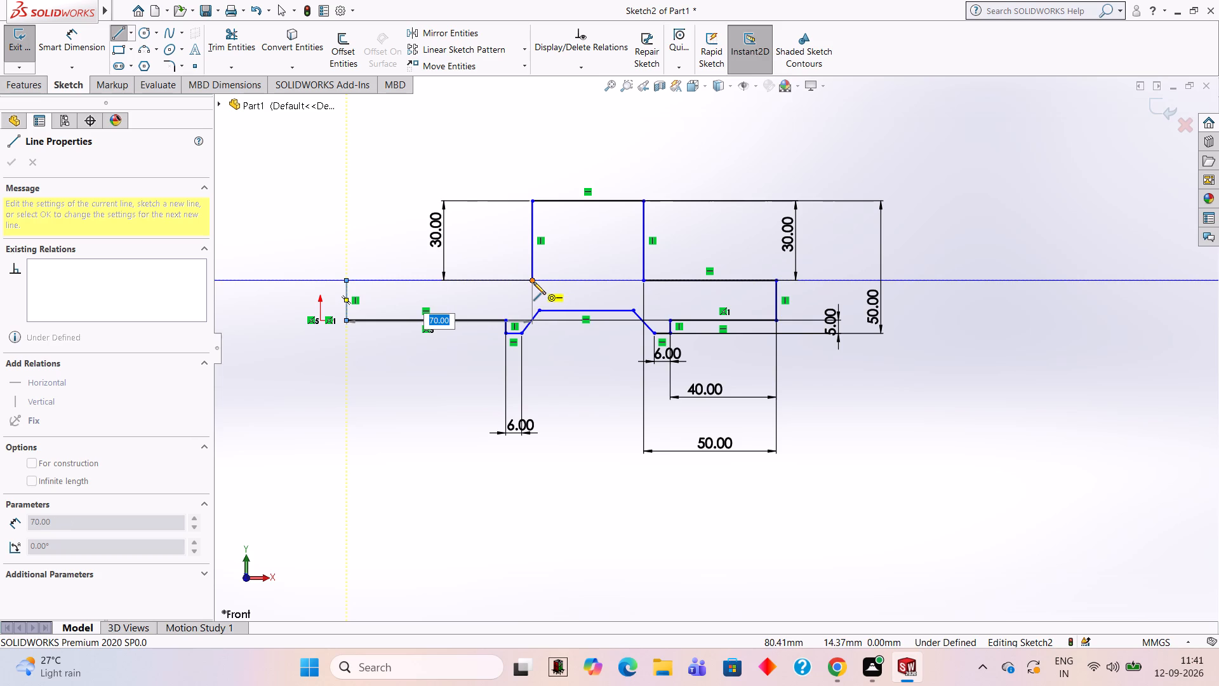
pyautogui.click(533, 282)
pyautogui.press('Escape')
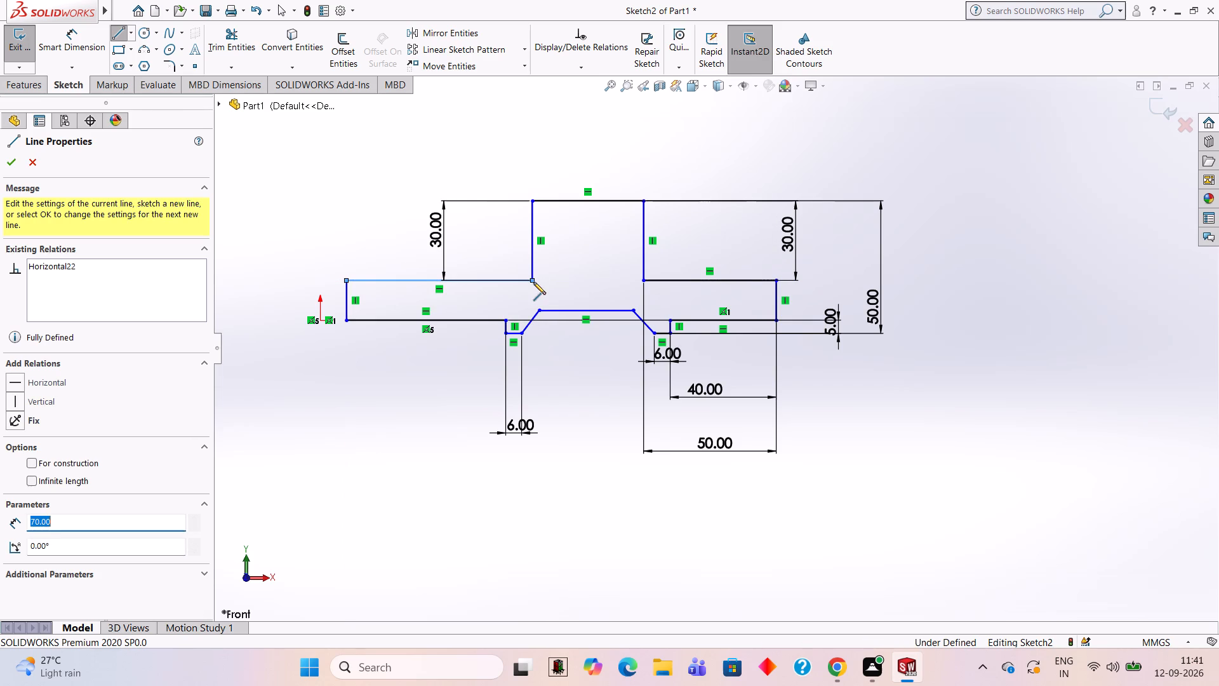
pyautogui.press('Escape')
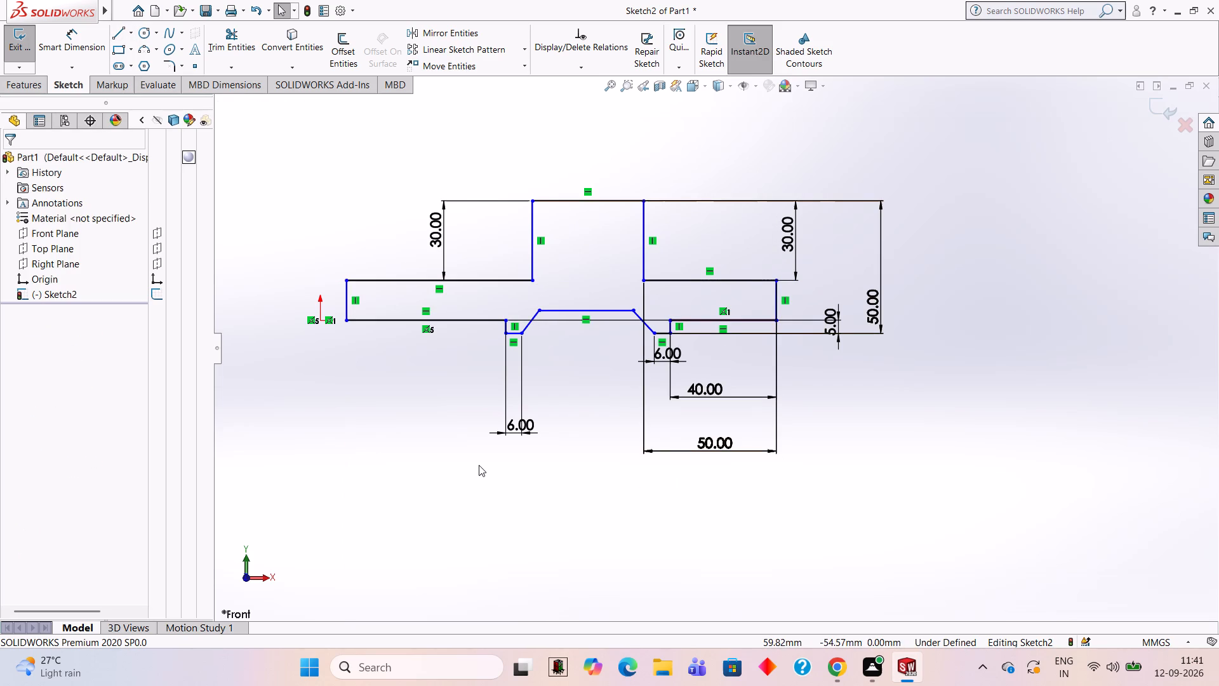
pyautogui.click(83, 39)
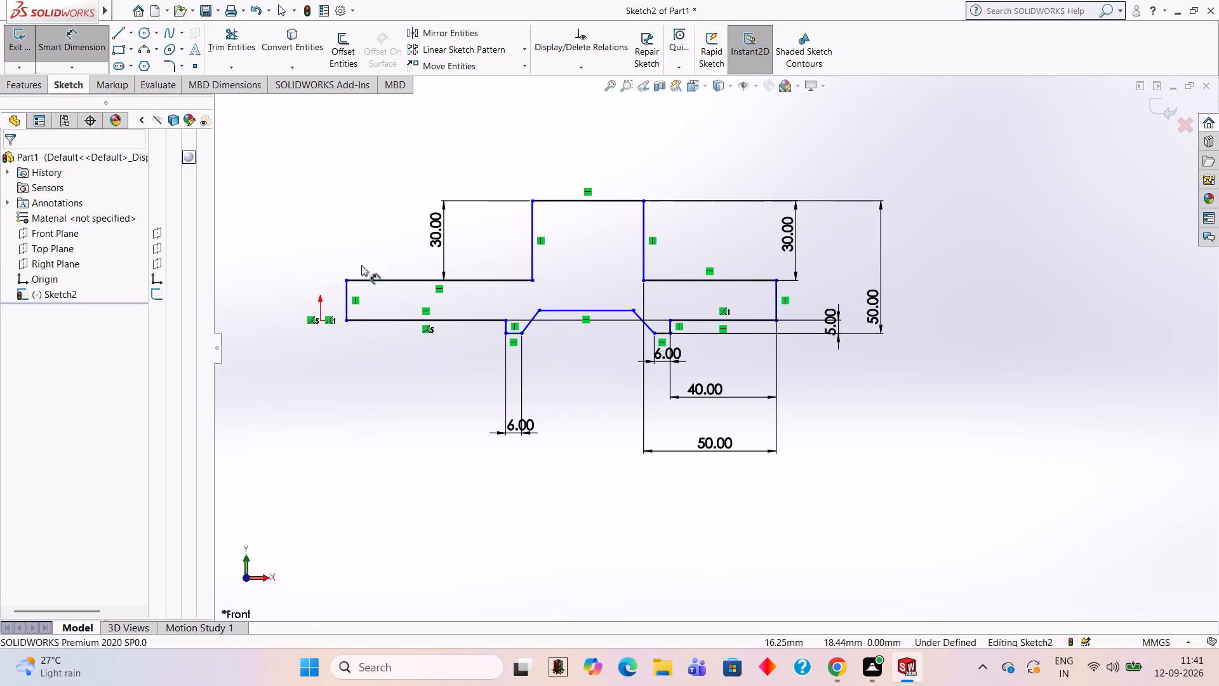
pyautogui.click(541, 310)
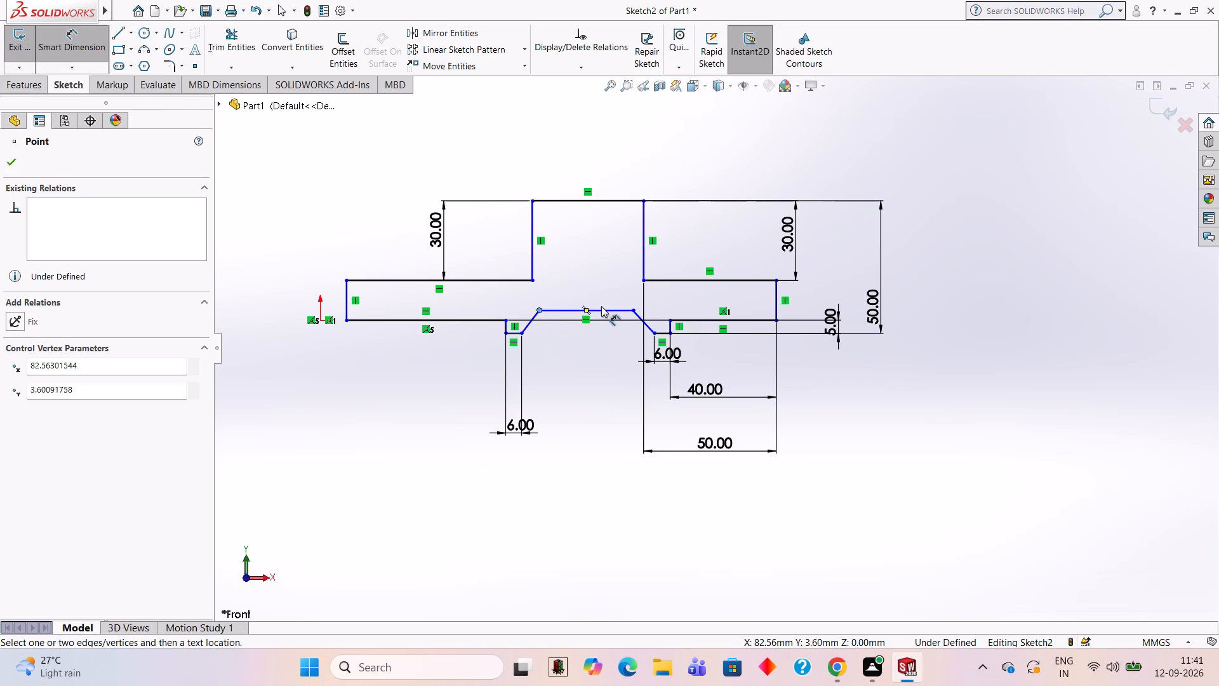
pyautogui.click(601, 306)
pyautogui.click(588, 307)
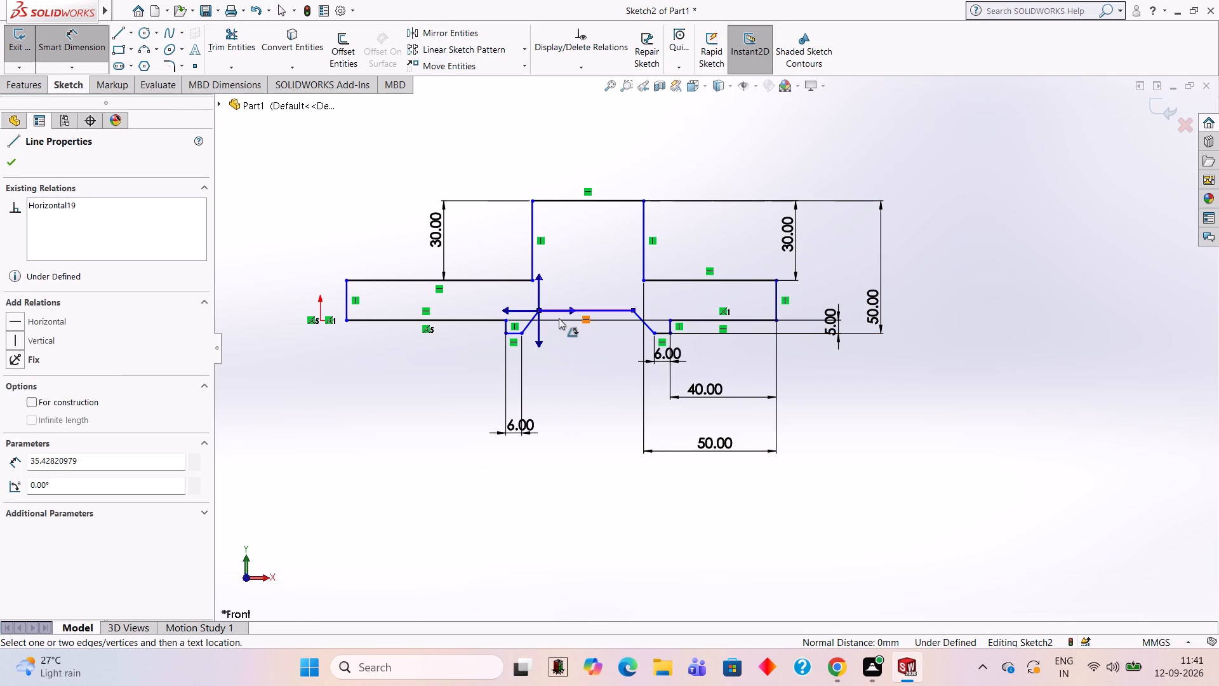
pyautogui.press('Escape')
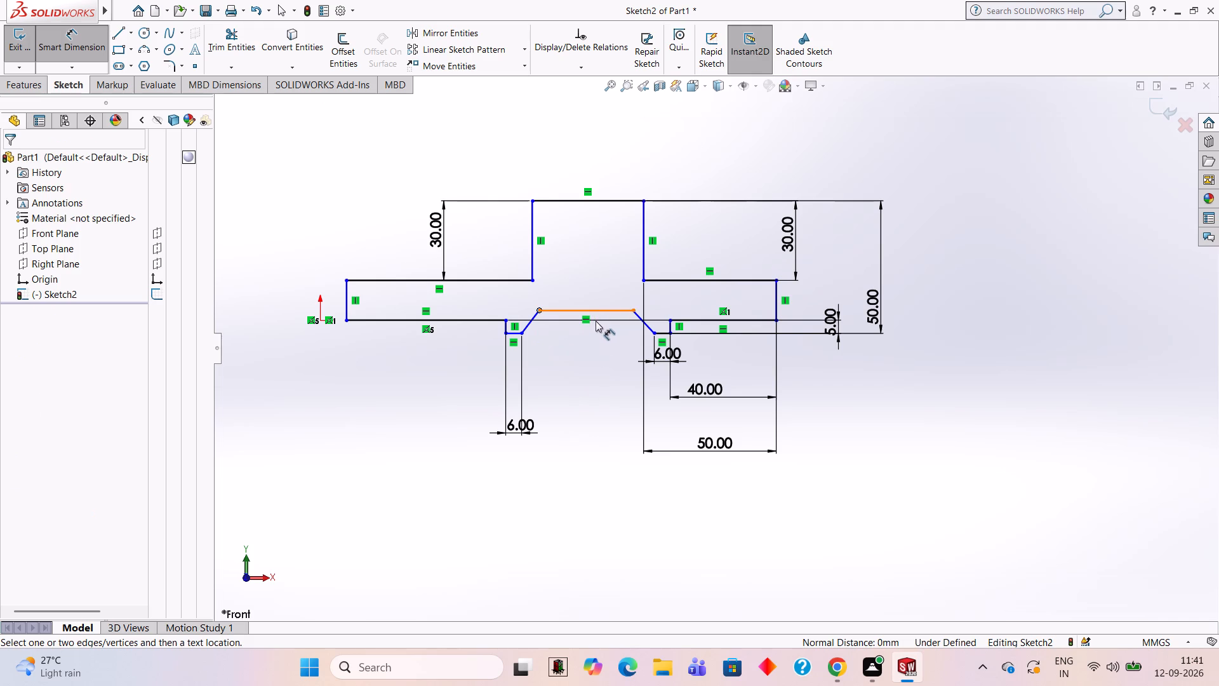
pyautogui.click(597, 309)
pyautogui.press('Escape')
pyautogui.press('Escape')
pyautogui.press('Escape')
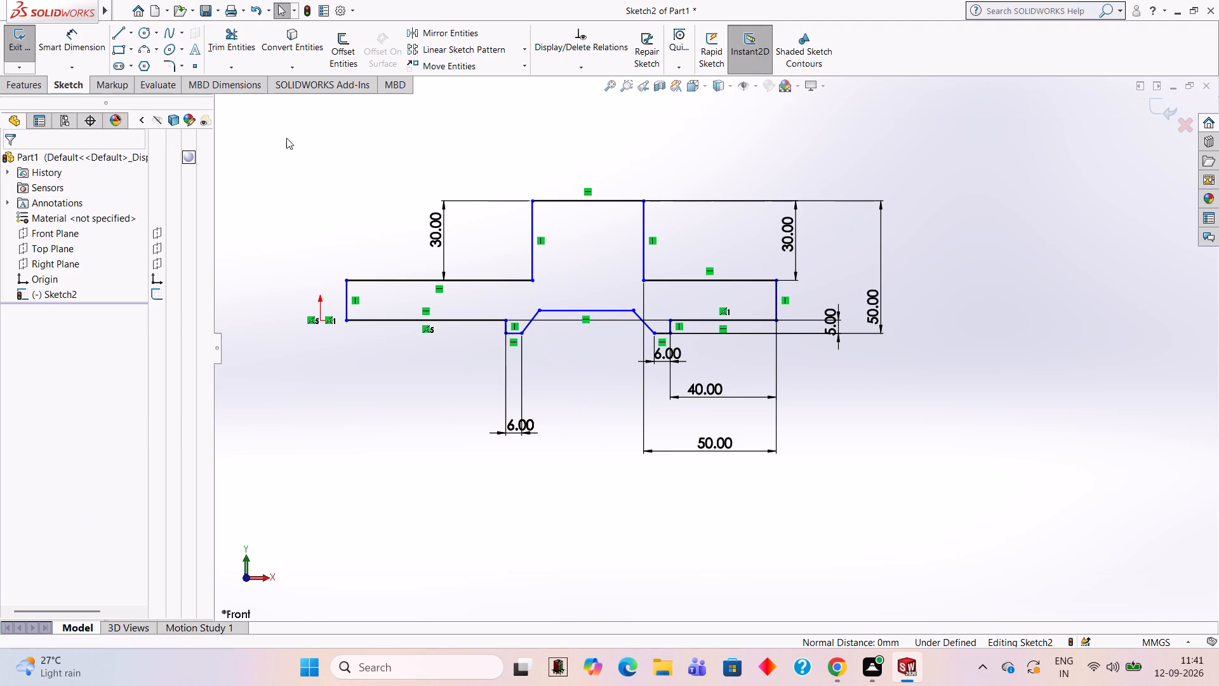
# Dimension the length of the trapezoidal recess's top line.
pyautogui.click(100, 40)
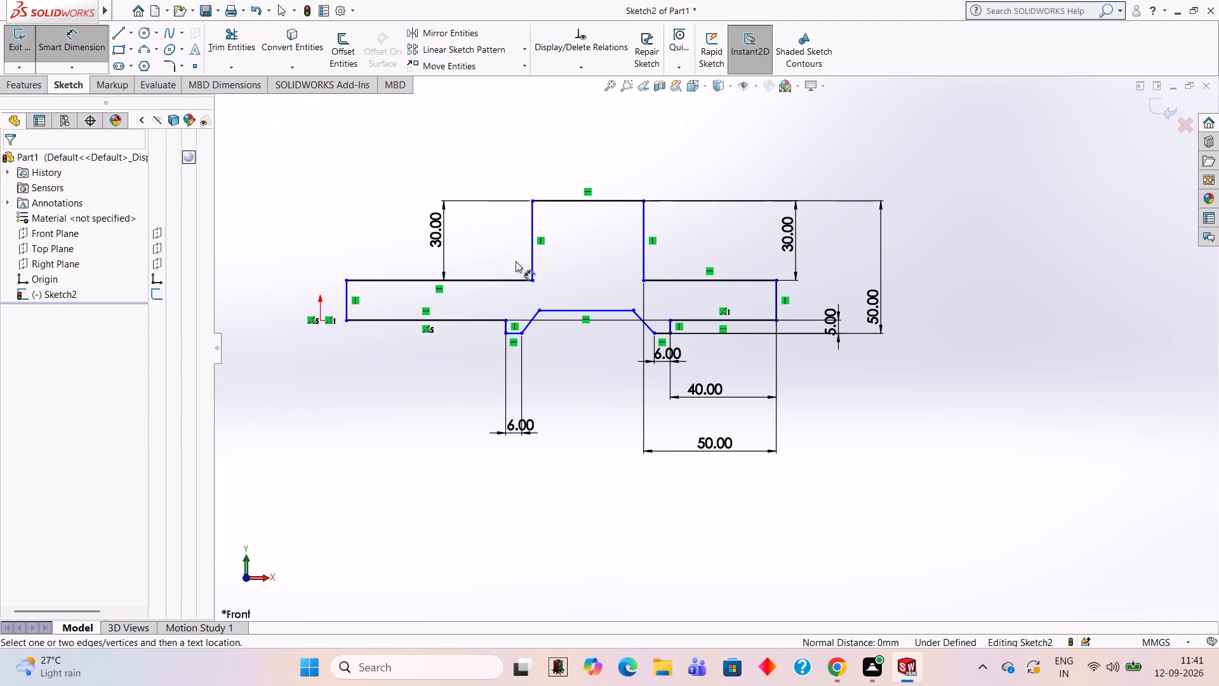
pyautogui.click(558, 312)
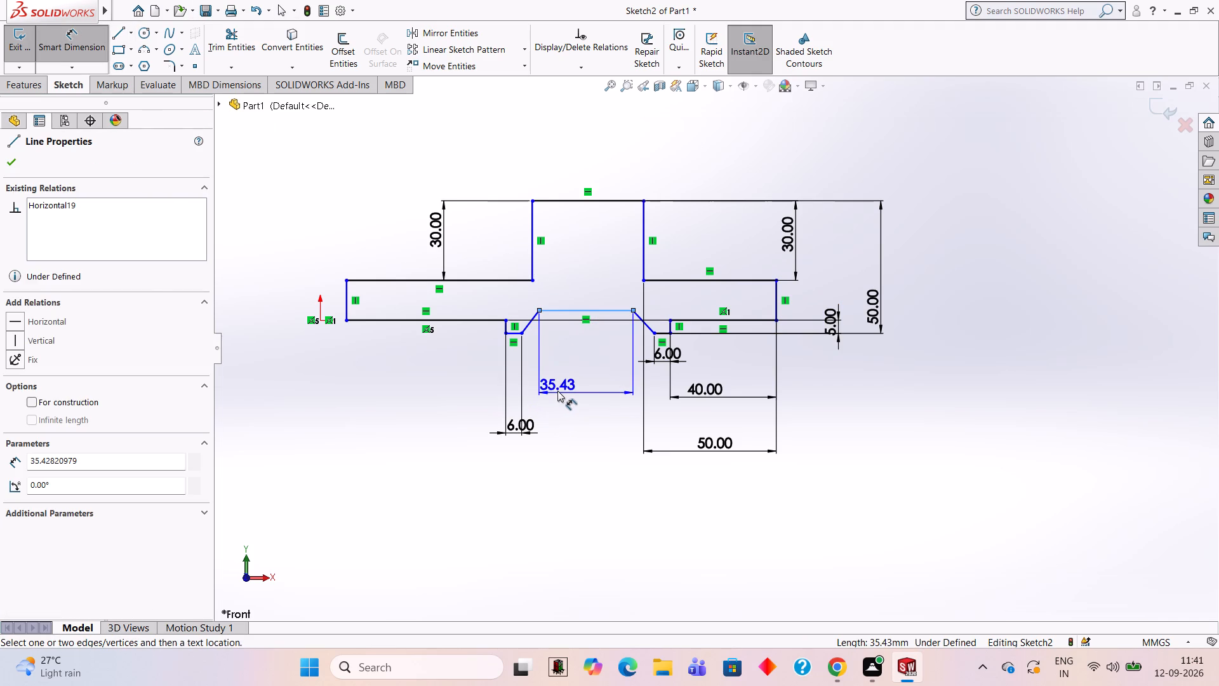
pyautogui.click(557, 391)
pyautogui.click(511, 374)
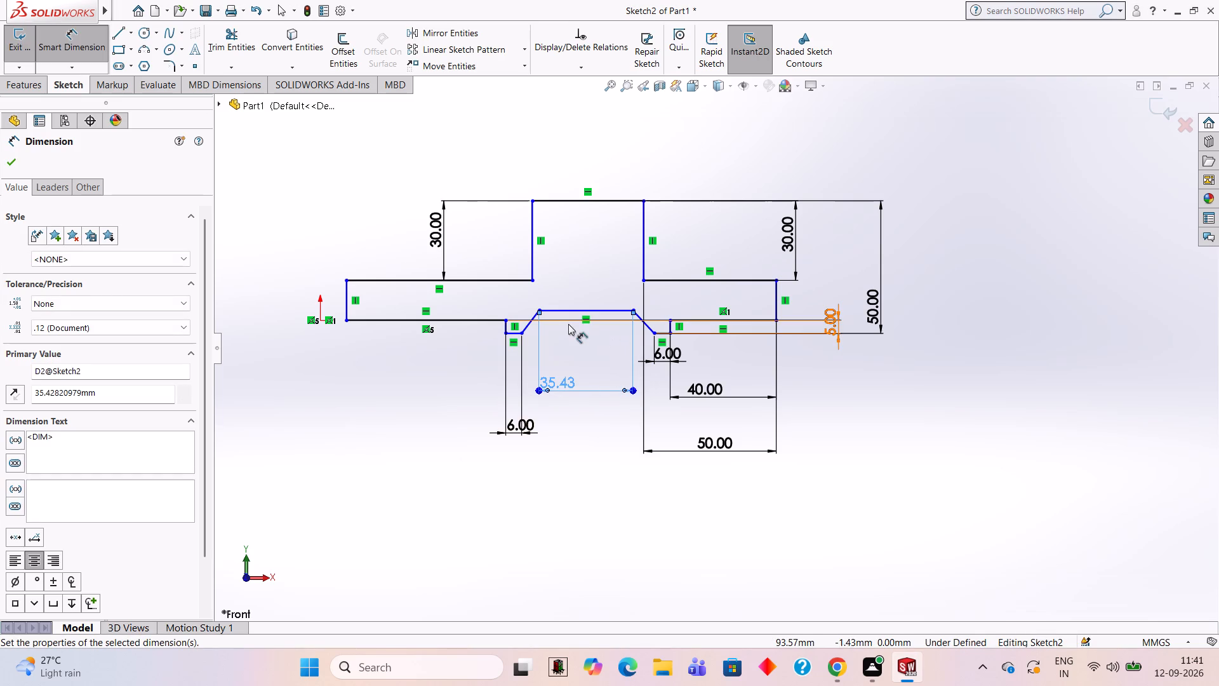
pyautogui.click(571, 370)
pyautogui.press('Escape')
pyautogui.press('Escape')
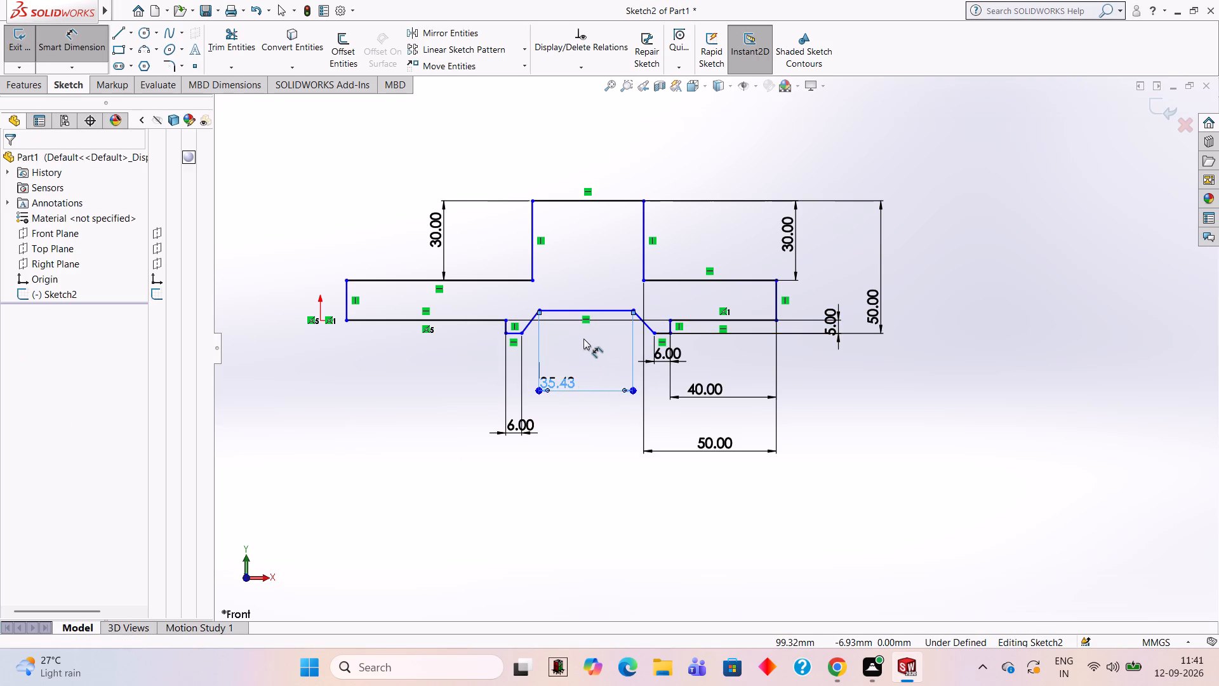
# Dimension the horizontal distance between the two feet's inner bottom corners.
pyautogui.click(81, 41)
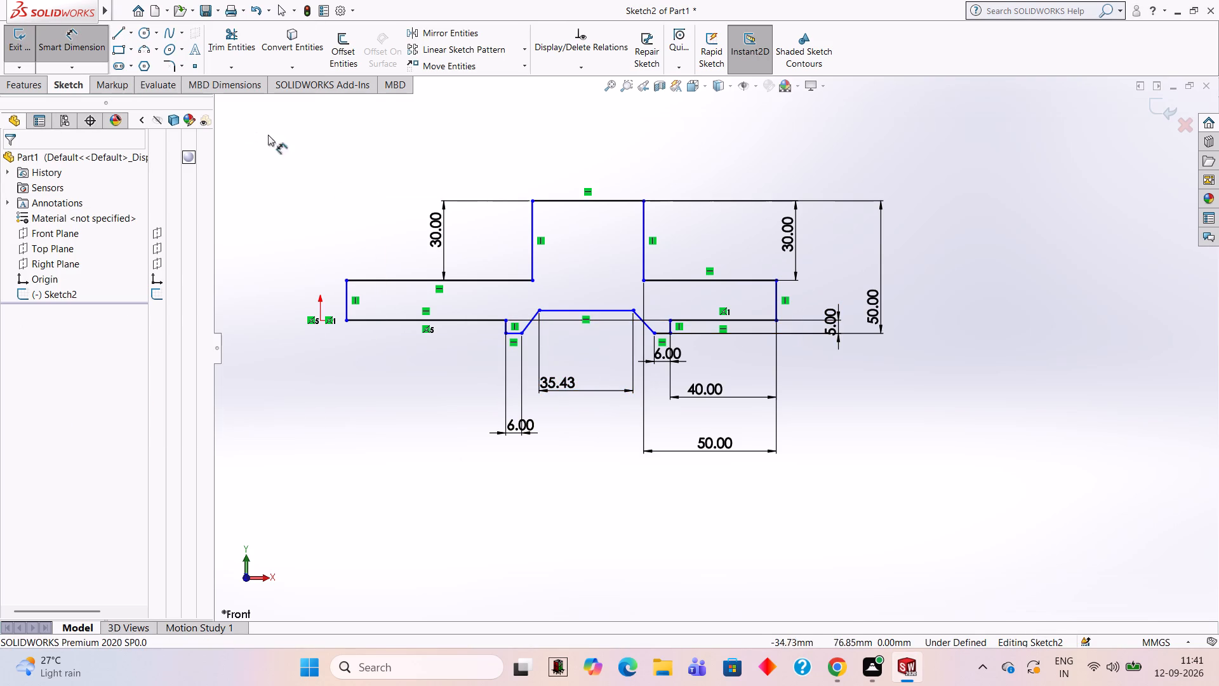
pyautogui.click(521, 330)
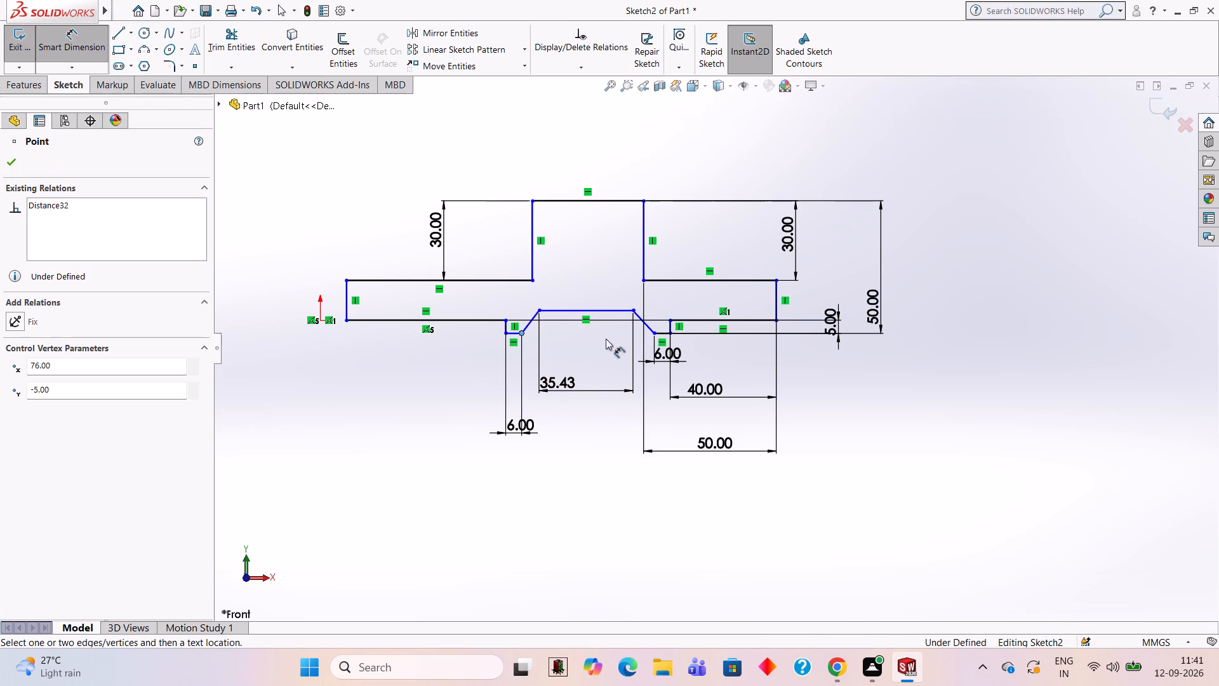
pyautogui.click(655, 335)
pyautogui.click(590, 459)
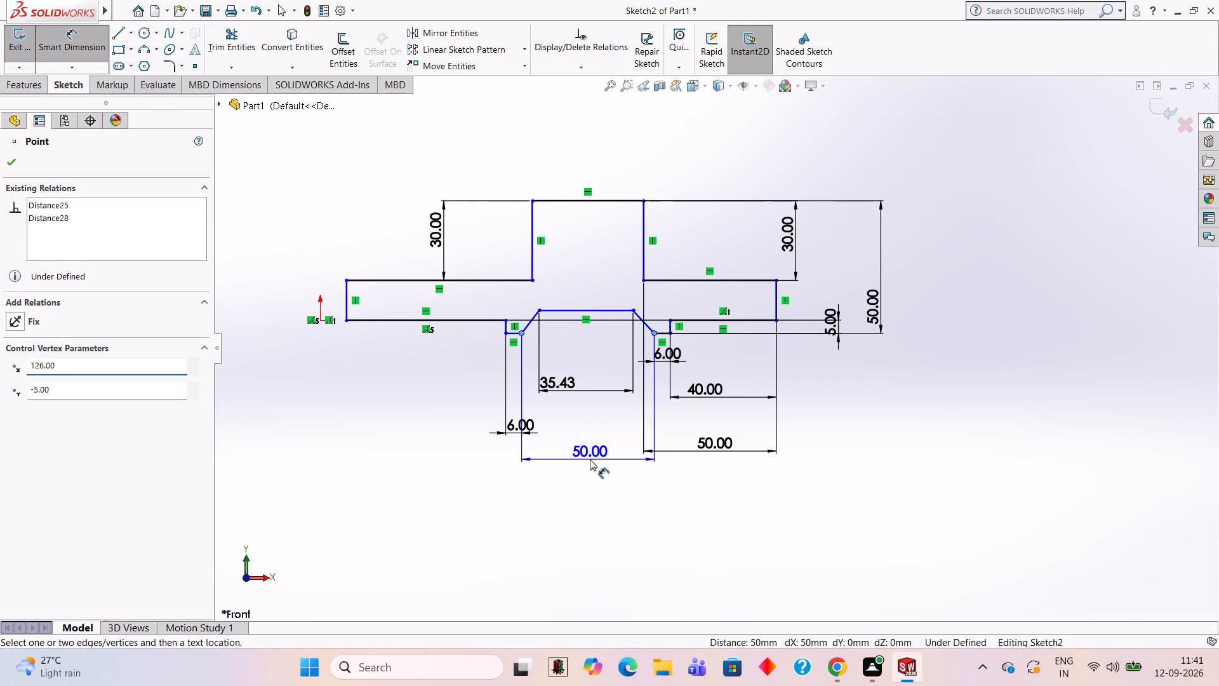
pyautogui.click(542, 436)
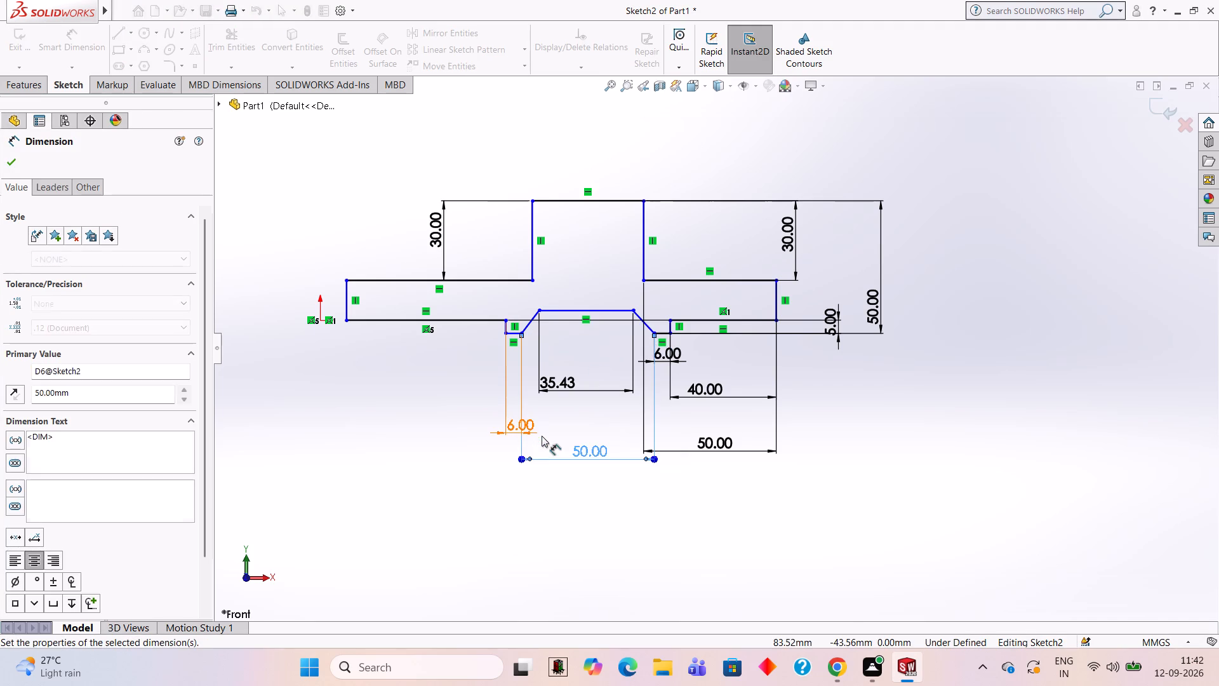
pyautogui.press('Escape')
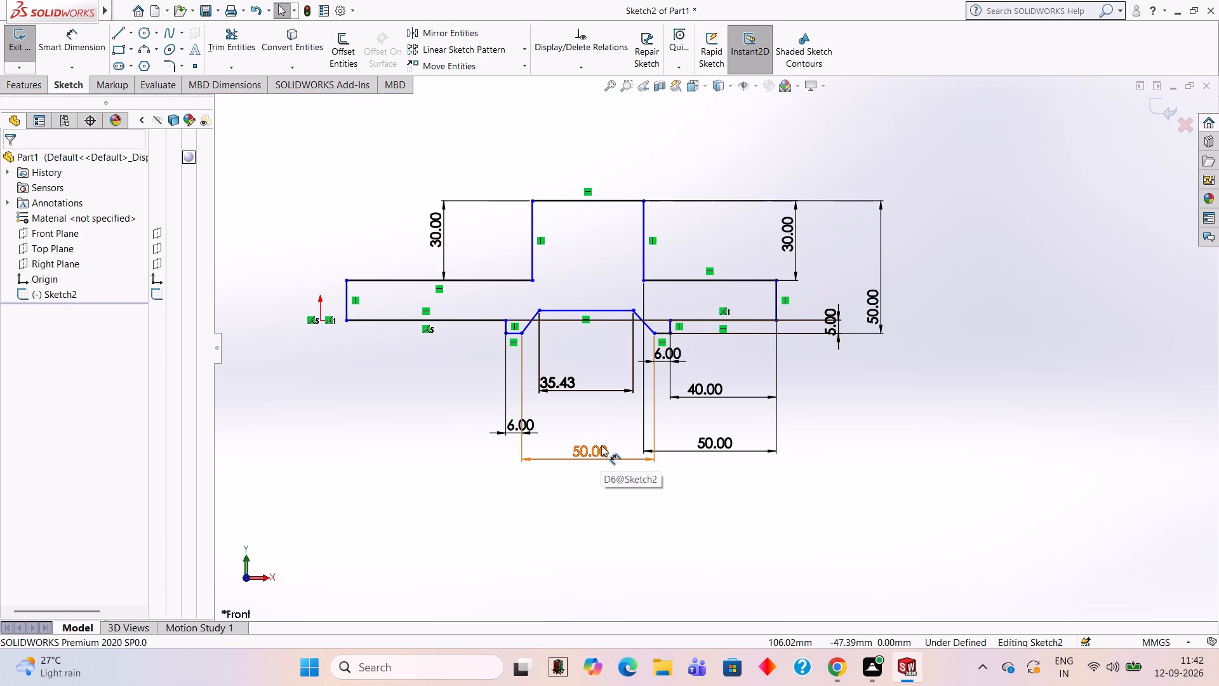
# Delete the trapezoidal recess's top line and both sloped sides between the feet.
pyautogui.click(570, 312)
pyautogui.press('Delete')
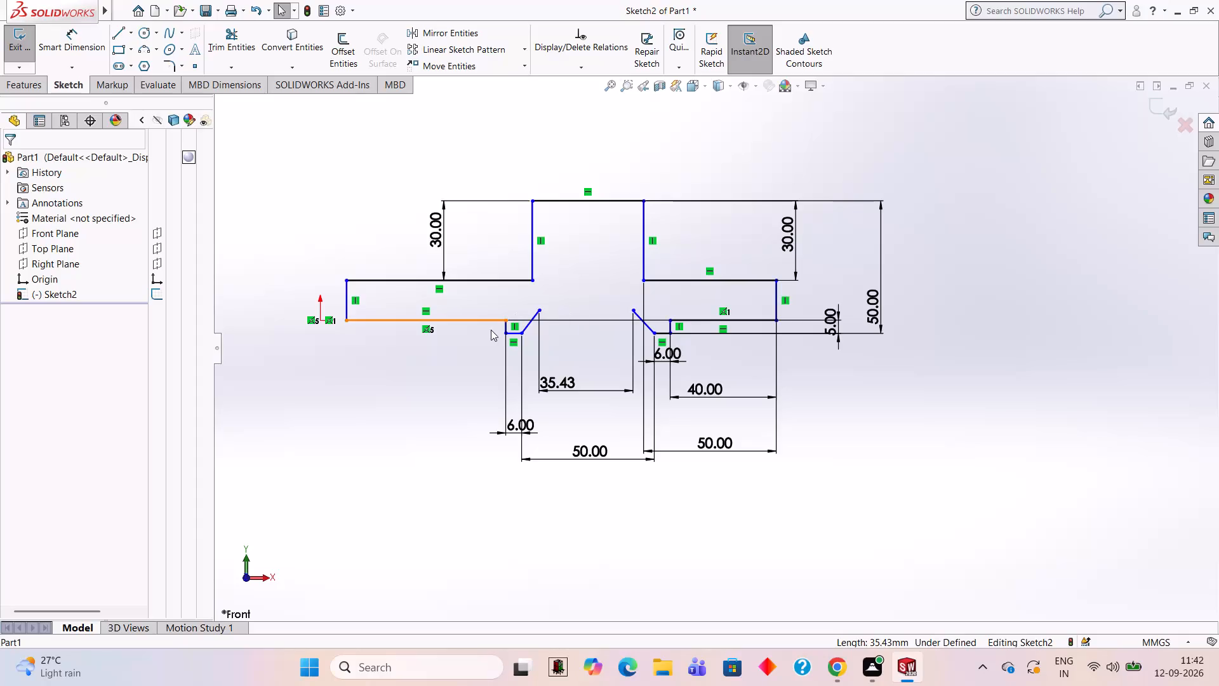
pyautogui.click(527, 321)
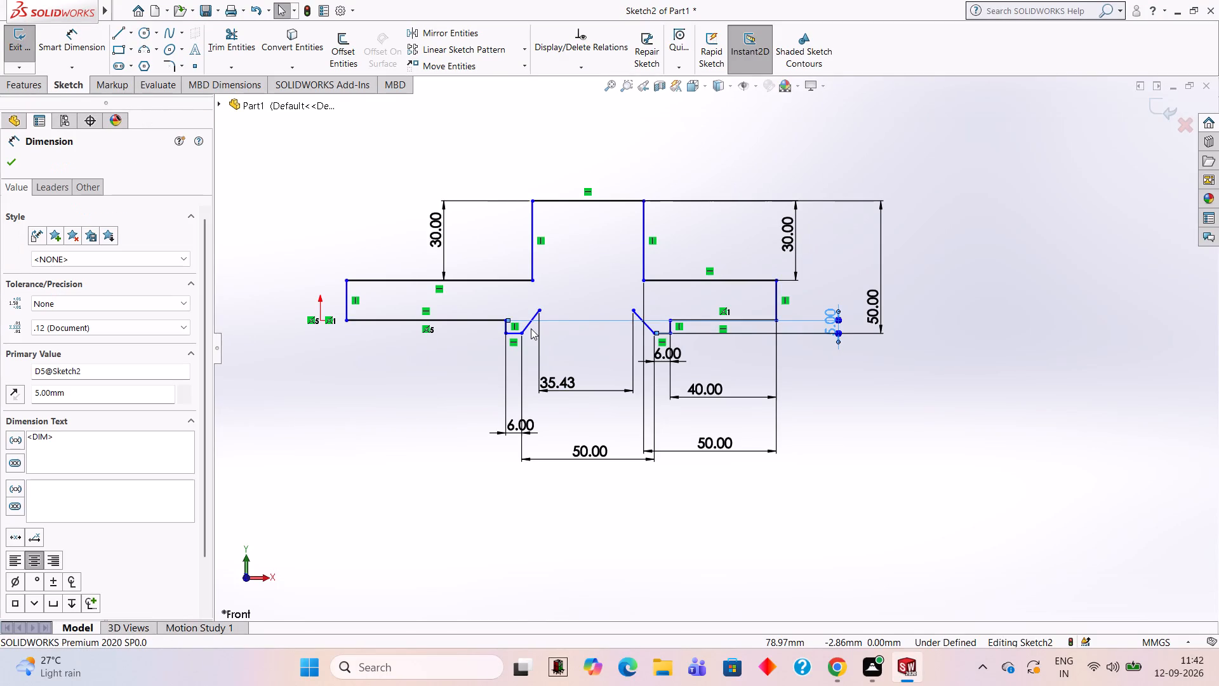
pyautogui.click(331, 158)
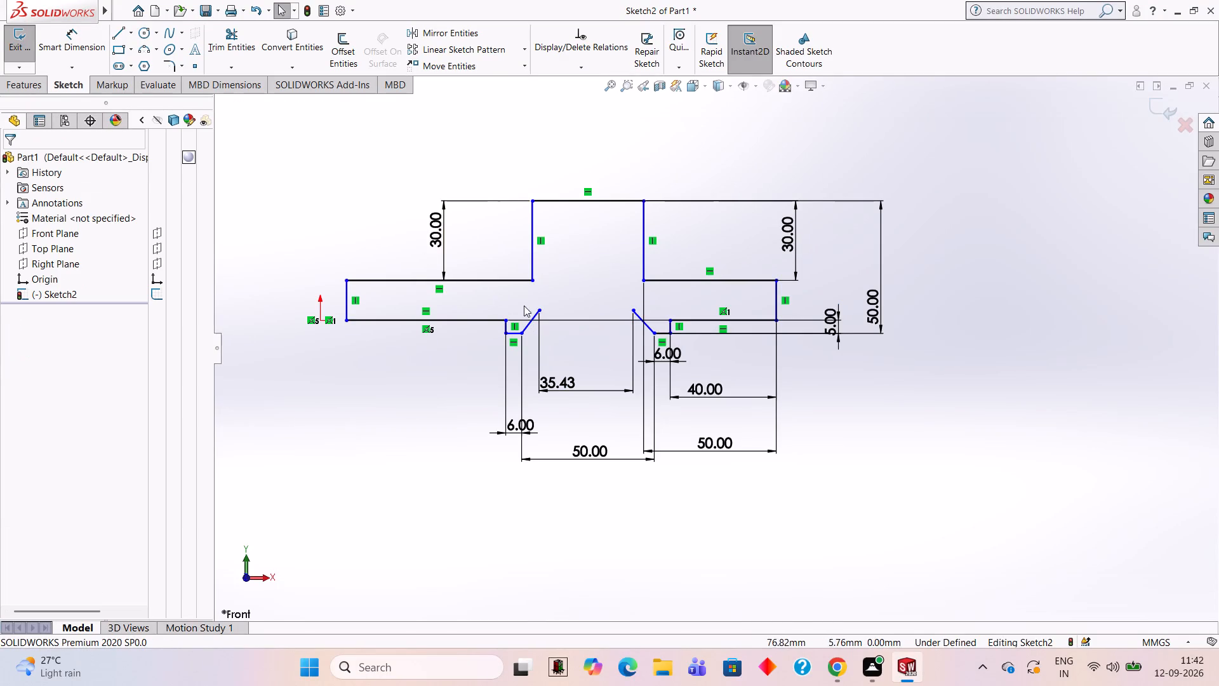
pyautogui.click(527, 323)
pyautogui.press('Delete')
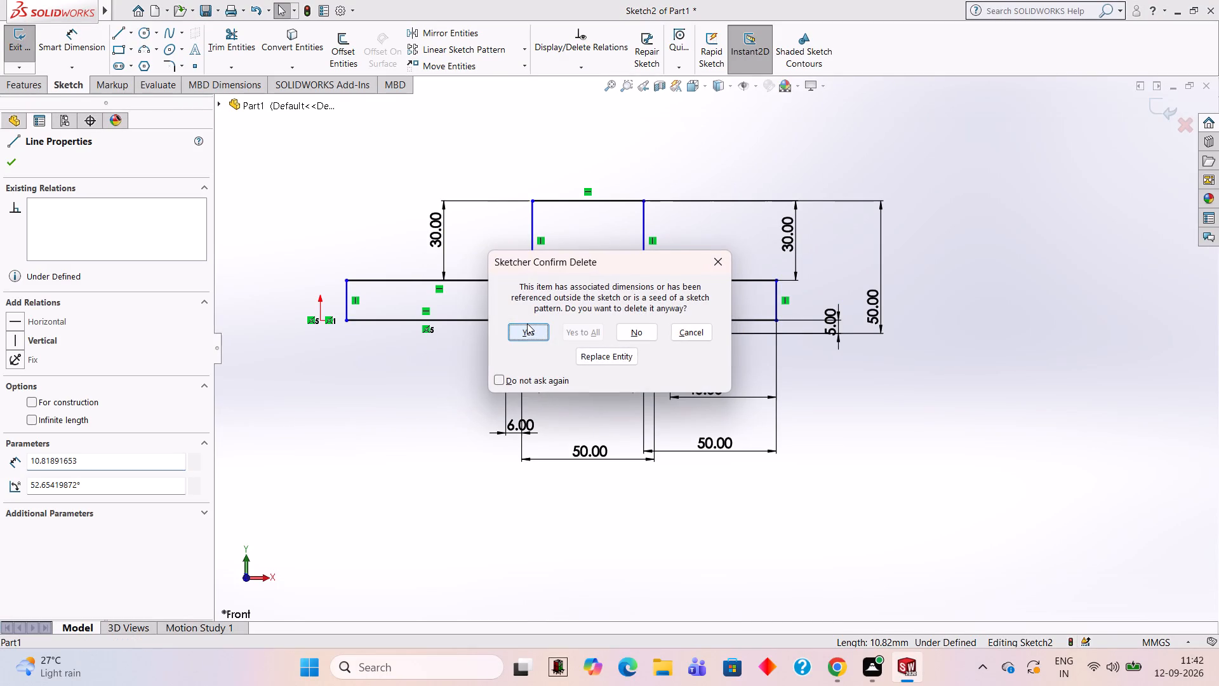
pyautogui.click(523, 333)
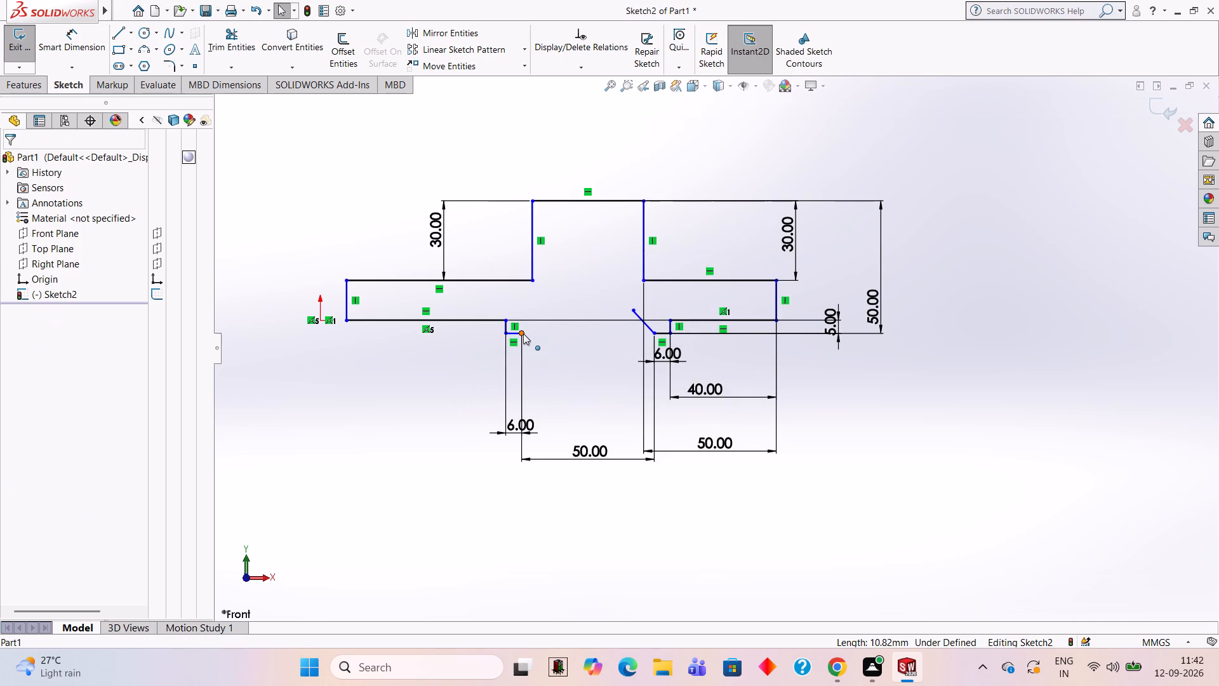
pyautogui.click(644, 325)
pyautogui.press('Delete')
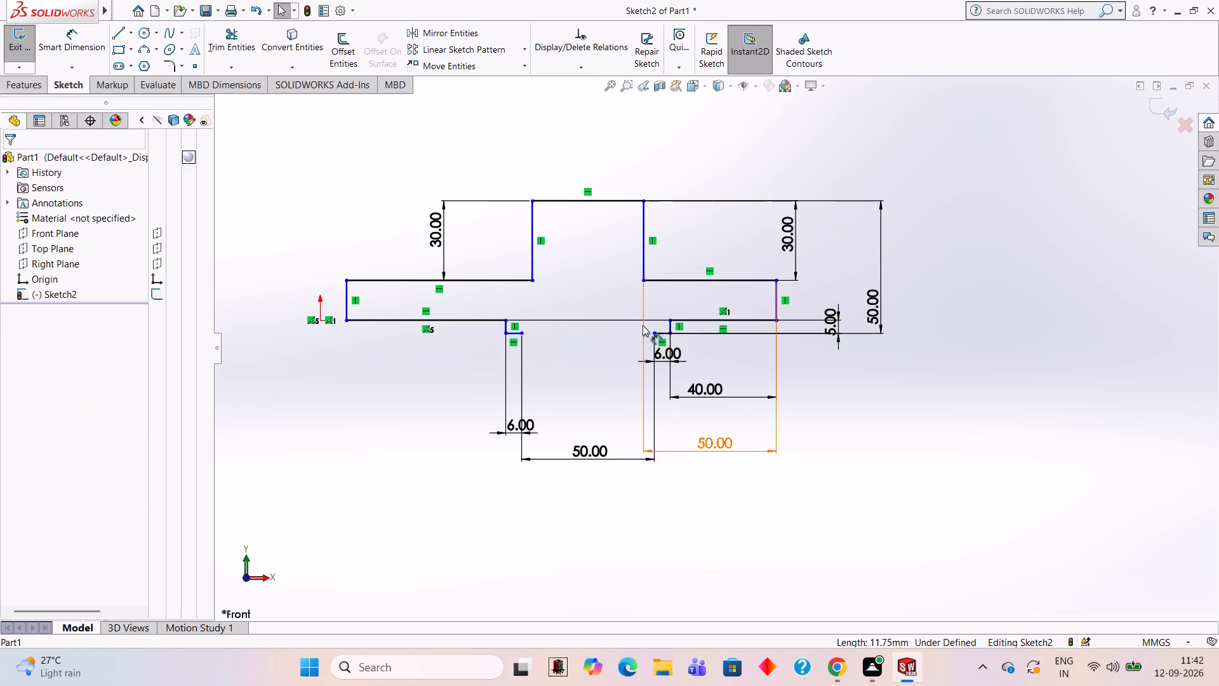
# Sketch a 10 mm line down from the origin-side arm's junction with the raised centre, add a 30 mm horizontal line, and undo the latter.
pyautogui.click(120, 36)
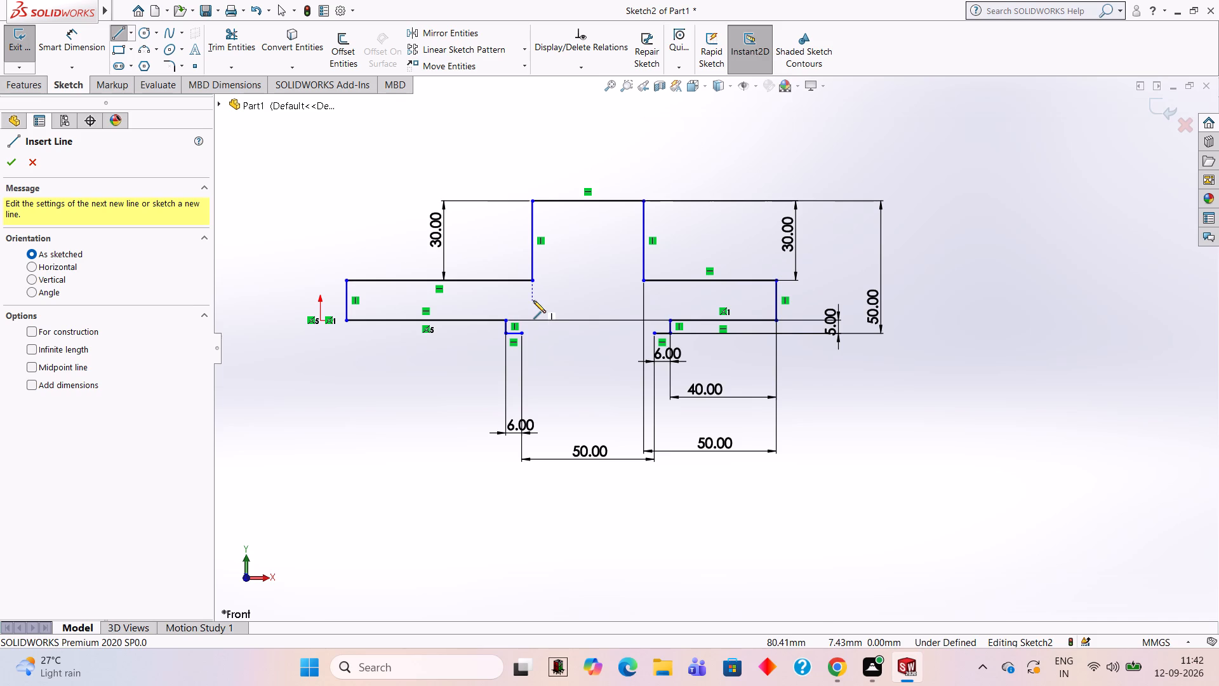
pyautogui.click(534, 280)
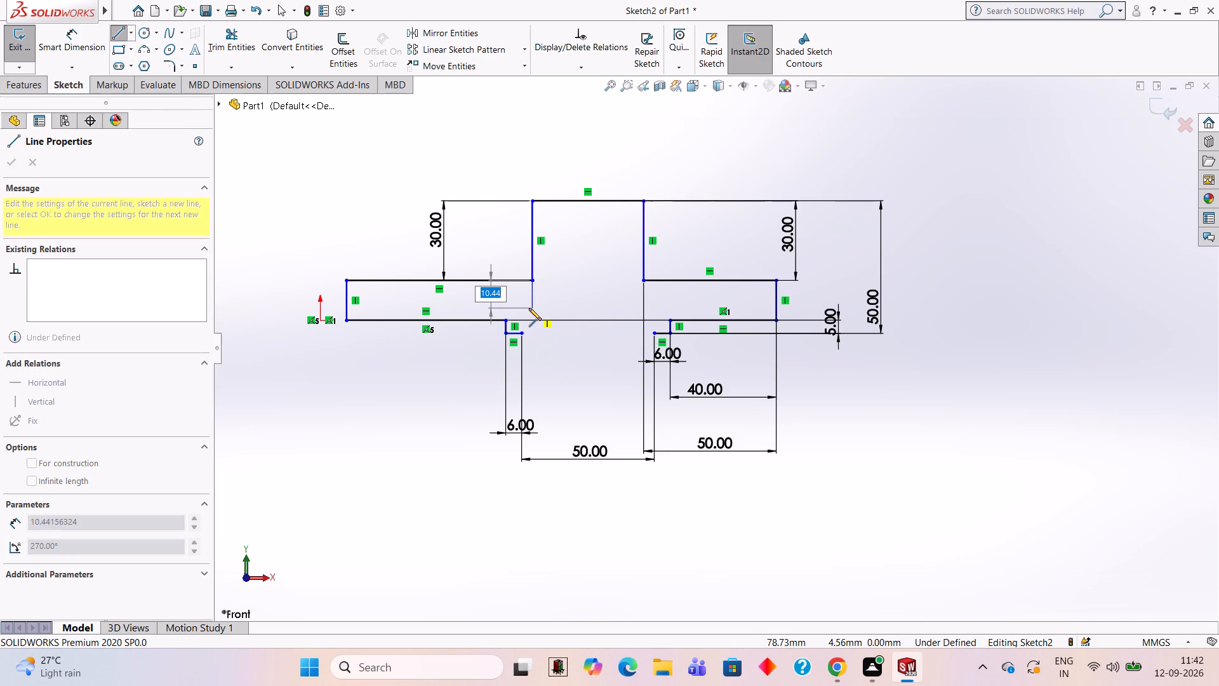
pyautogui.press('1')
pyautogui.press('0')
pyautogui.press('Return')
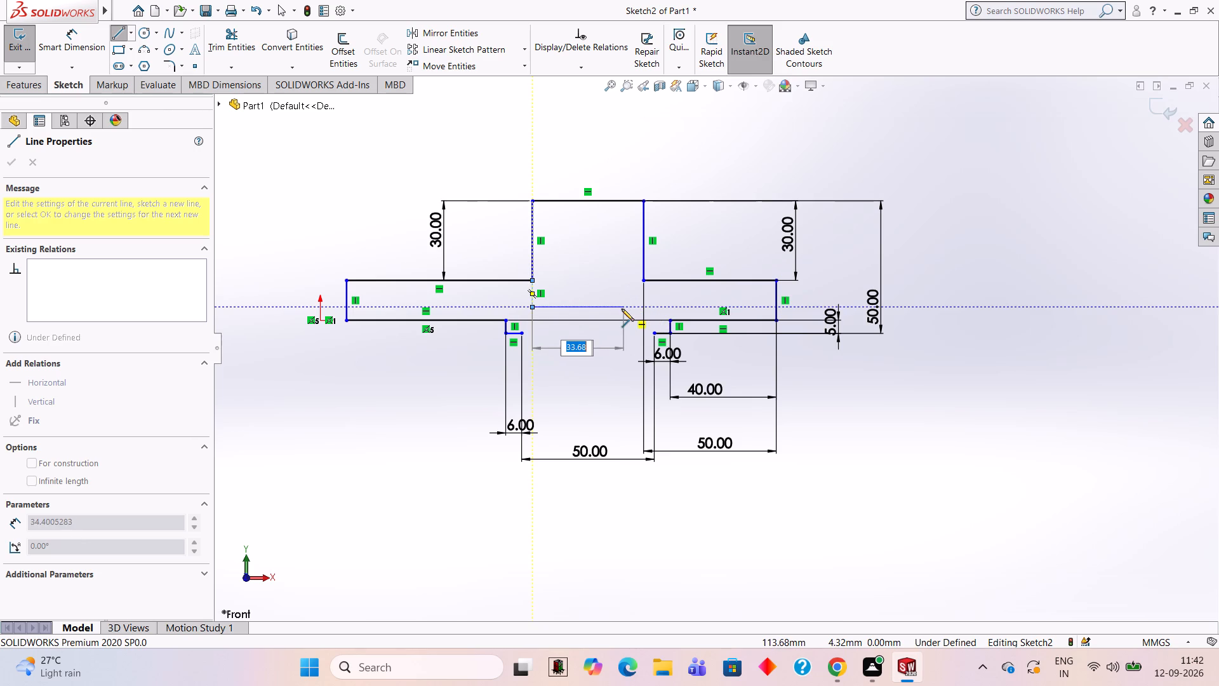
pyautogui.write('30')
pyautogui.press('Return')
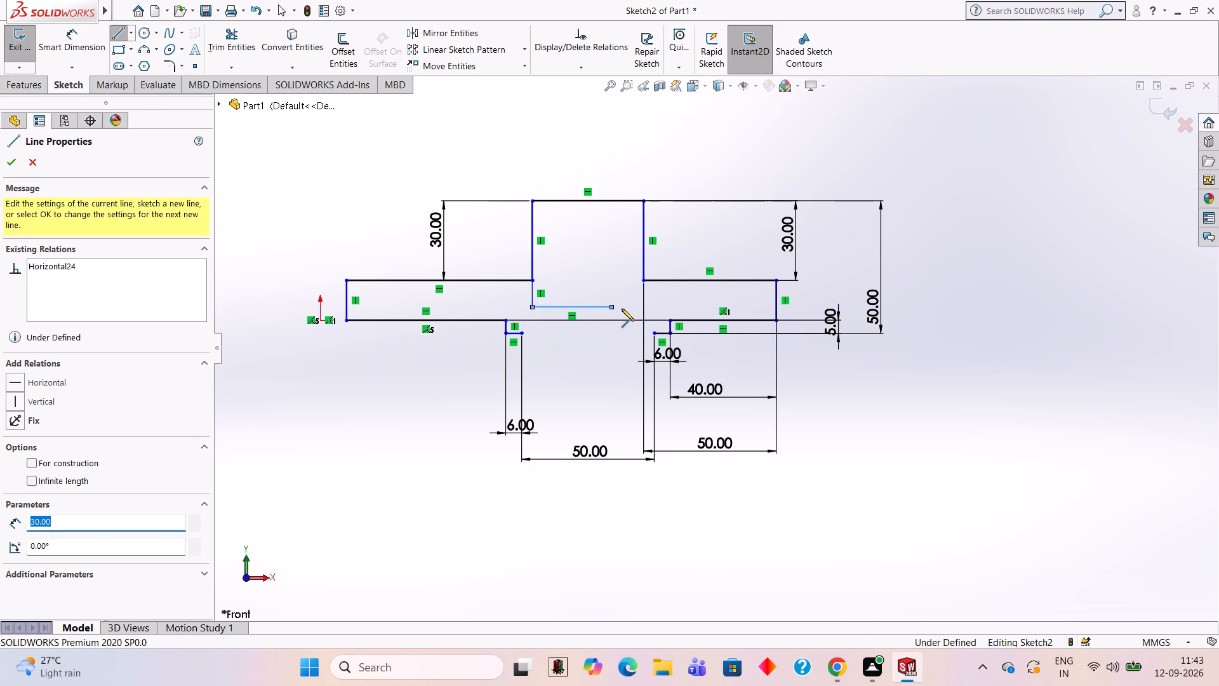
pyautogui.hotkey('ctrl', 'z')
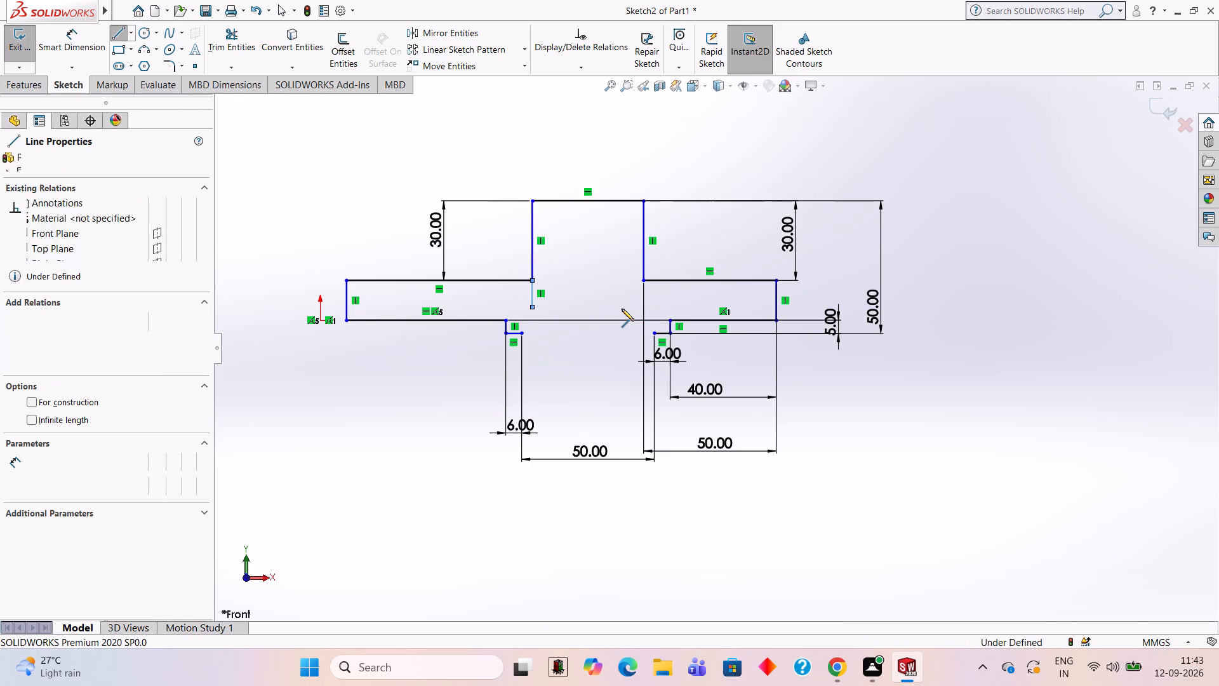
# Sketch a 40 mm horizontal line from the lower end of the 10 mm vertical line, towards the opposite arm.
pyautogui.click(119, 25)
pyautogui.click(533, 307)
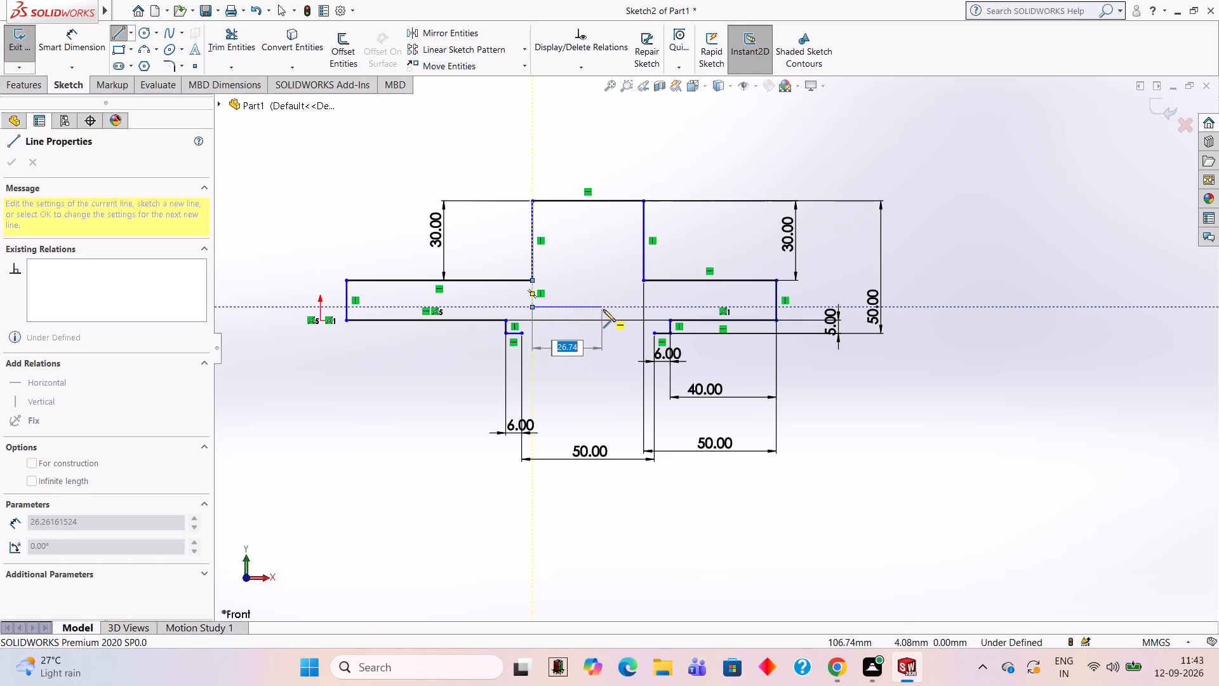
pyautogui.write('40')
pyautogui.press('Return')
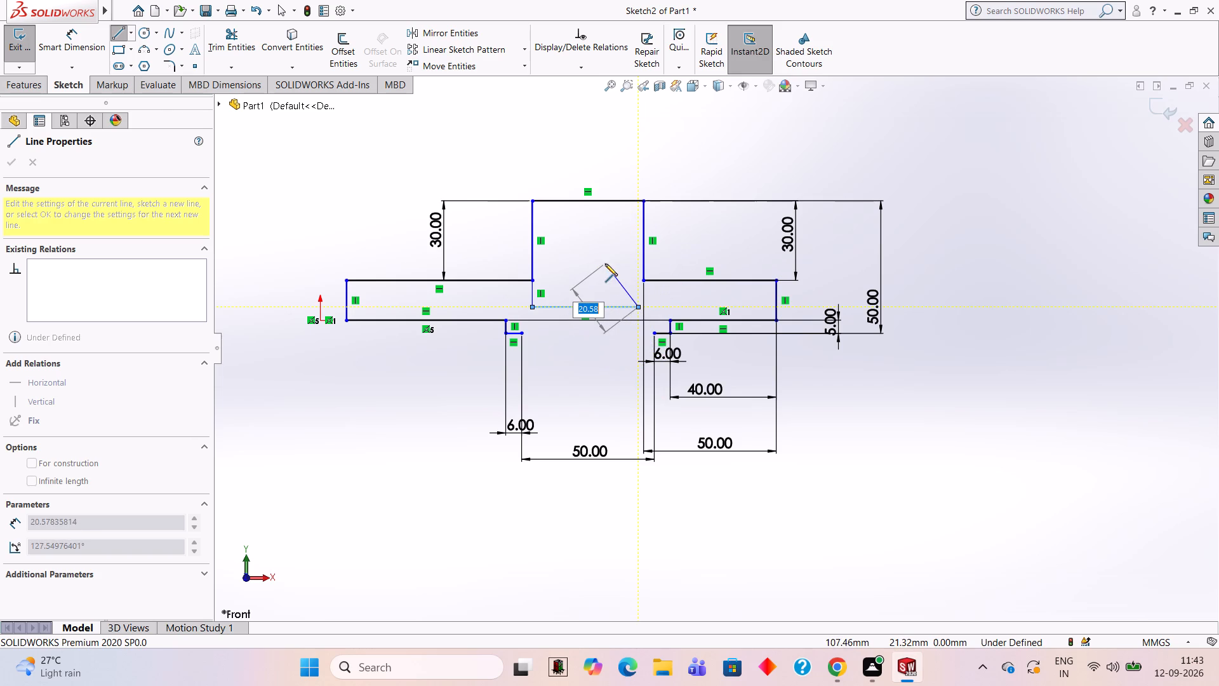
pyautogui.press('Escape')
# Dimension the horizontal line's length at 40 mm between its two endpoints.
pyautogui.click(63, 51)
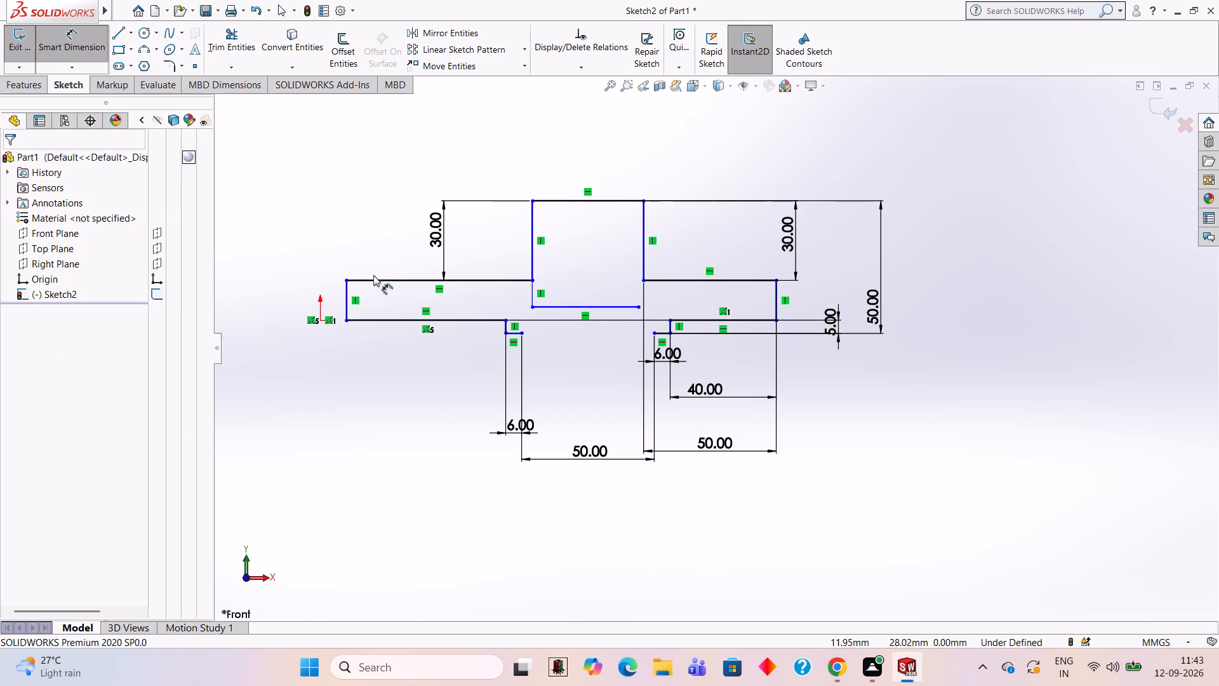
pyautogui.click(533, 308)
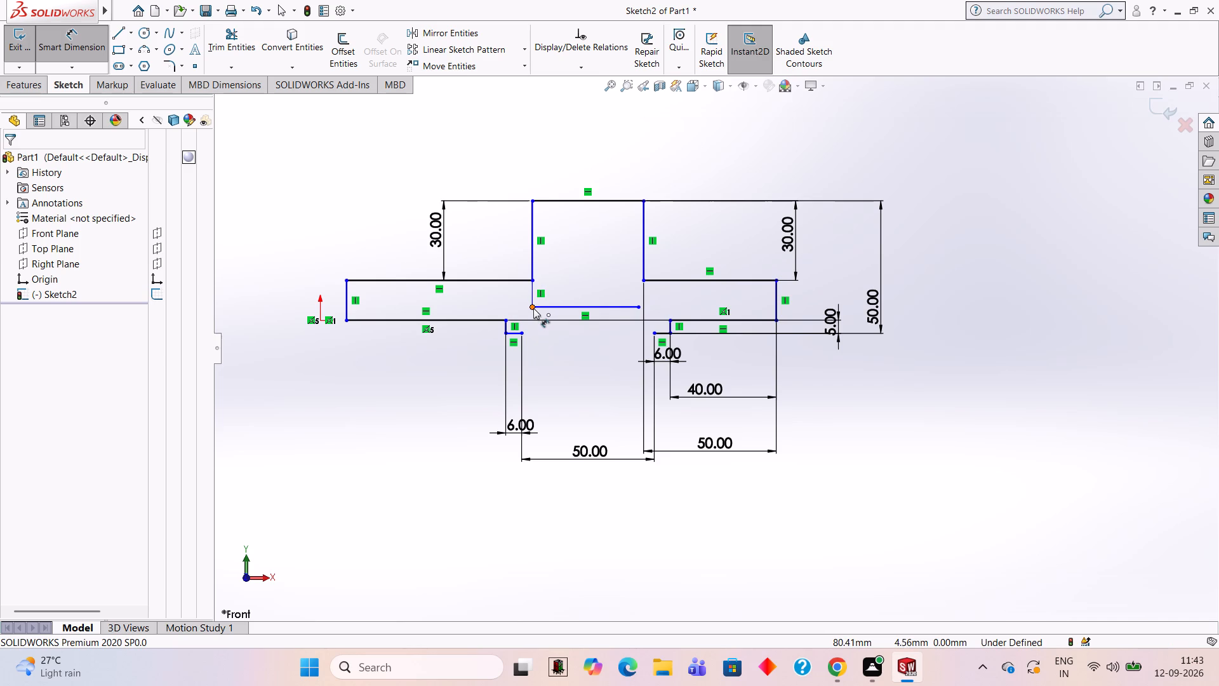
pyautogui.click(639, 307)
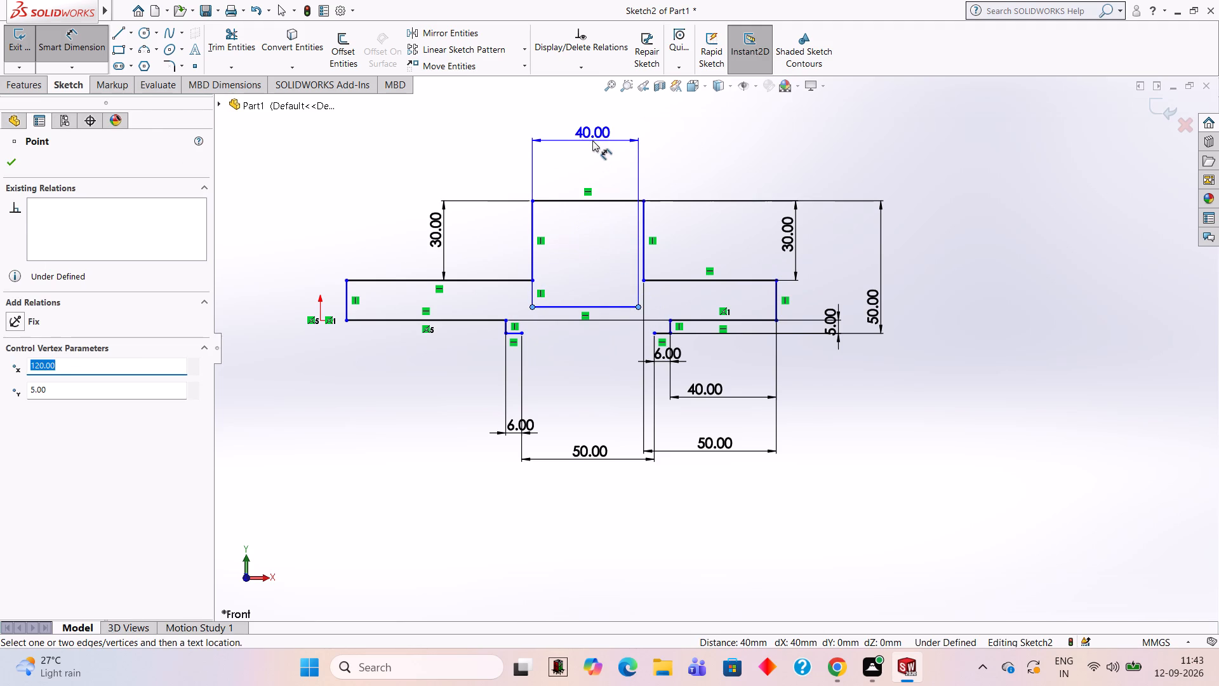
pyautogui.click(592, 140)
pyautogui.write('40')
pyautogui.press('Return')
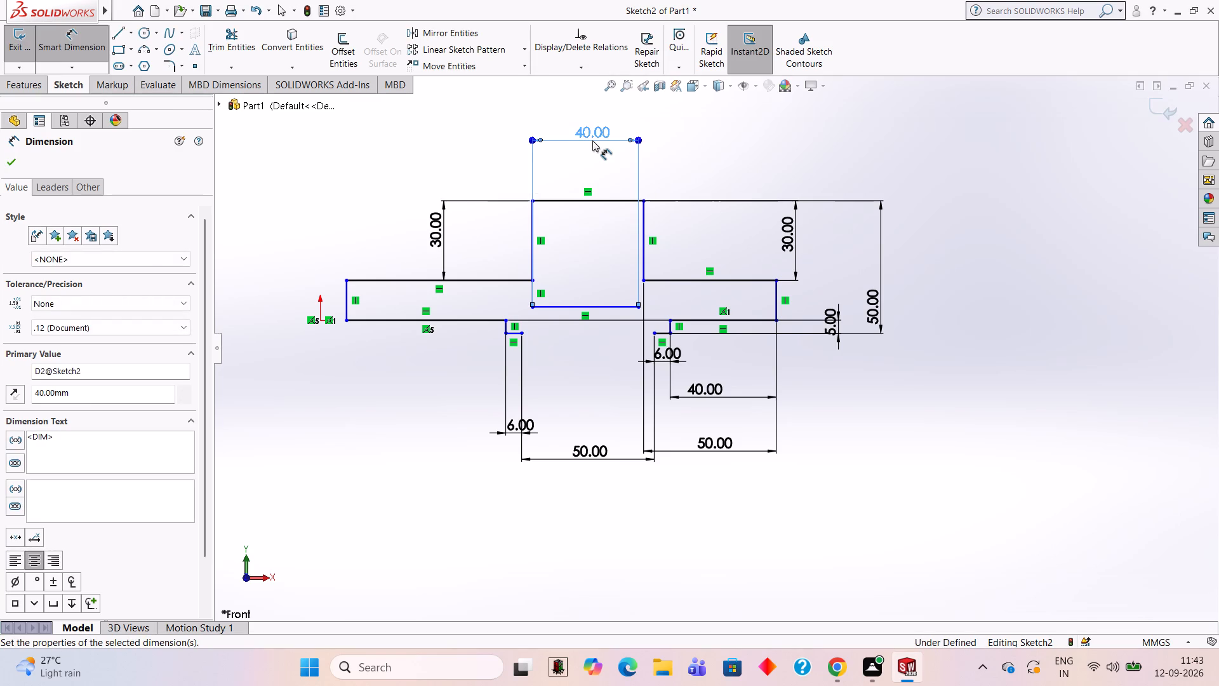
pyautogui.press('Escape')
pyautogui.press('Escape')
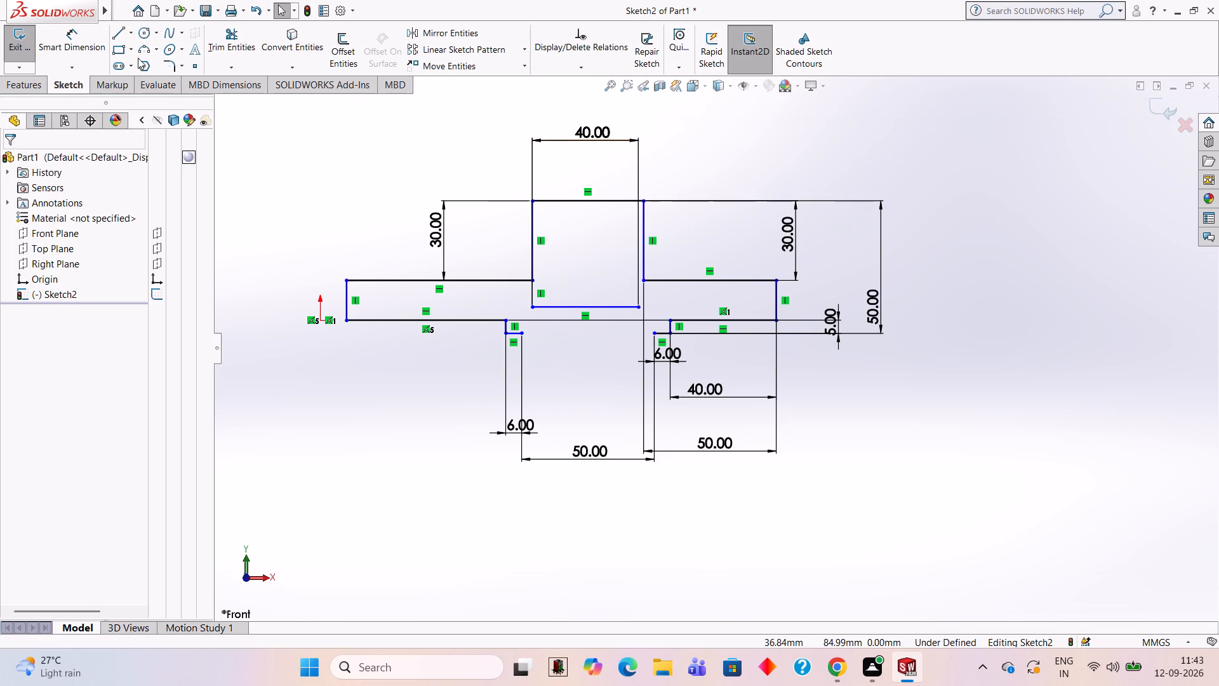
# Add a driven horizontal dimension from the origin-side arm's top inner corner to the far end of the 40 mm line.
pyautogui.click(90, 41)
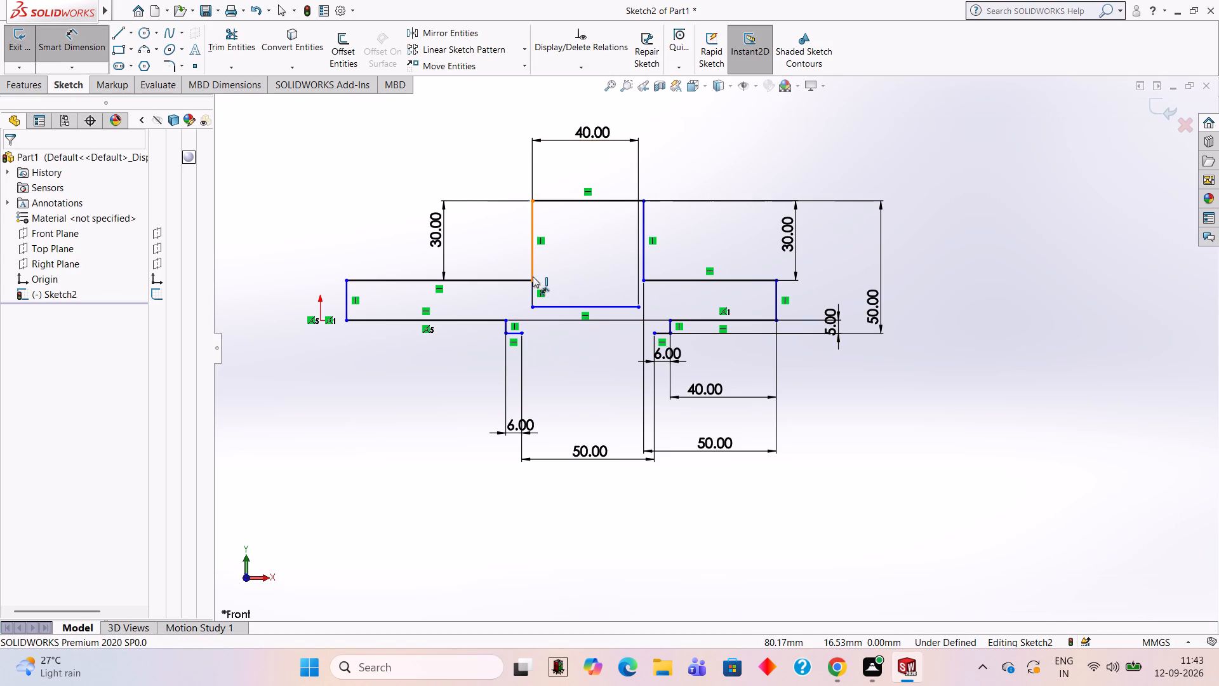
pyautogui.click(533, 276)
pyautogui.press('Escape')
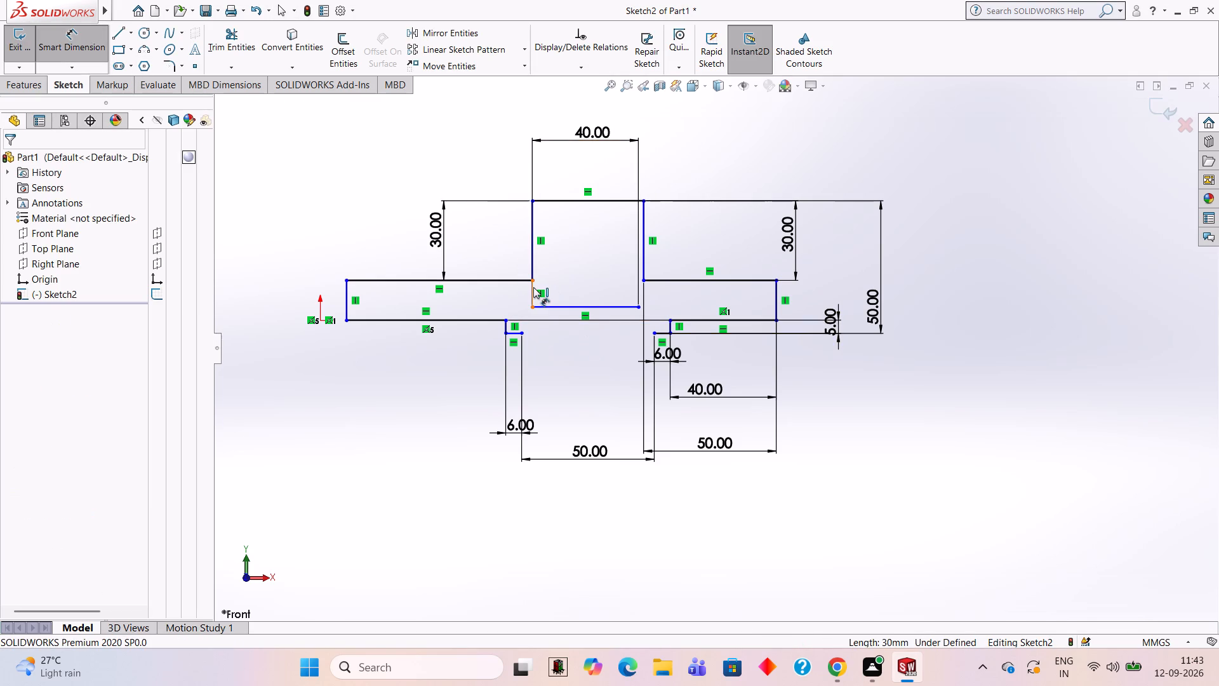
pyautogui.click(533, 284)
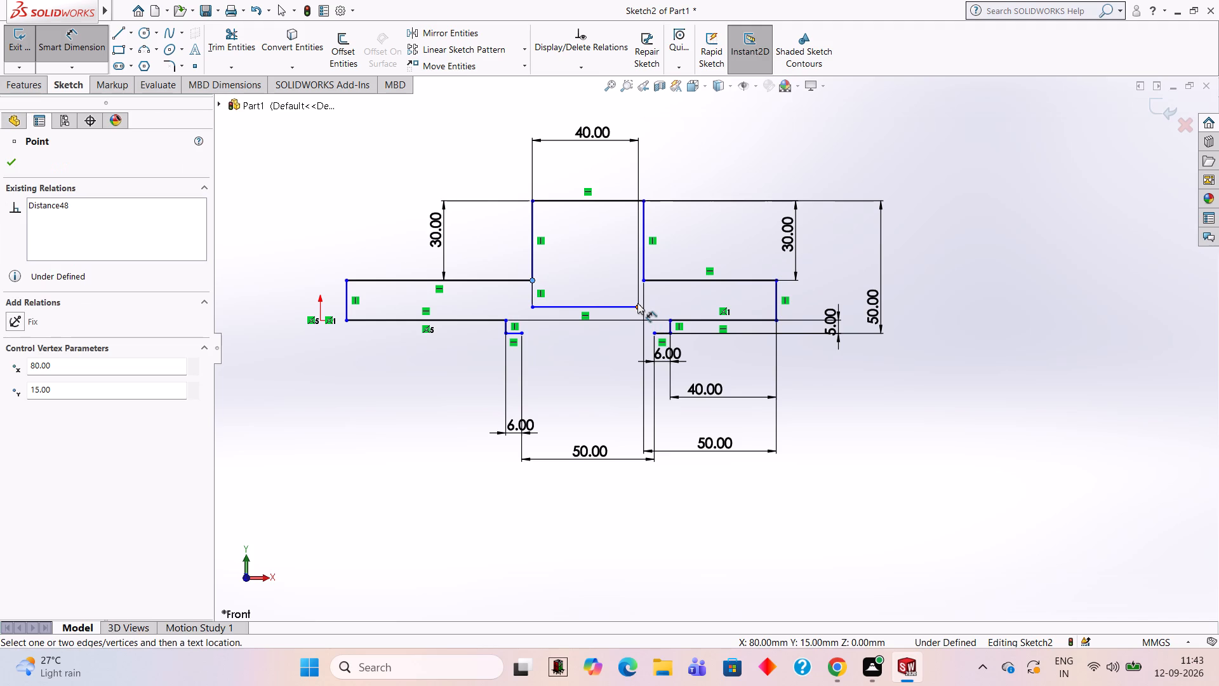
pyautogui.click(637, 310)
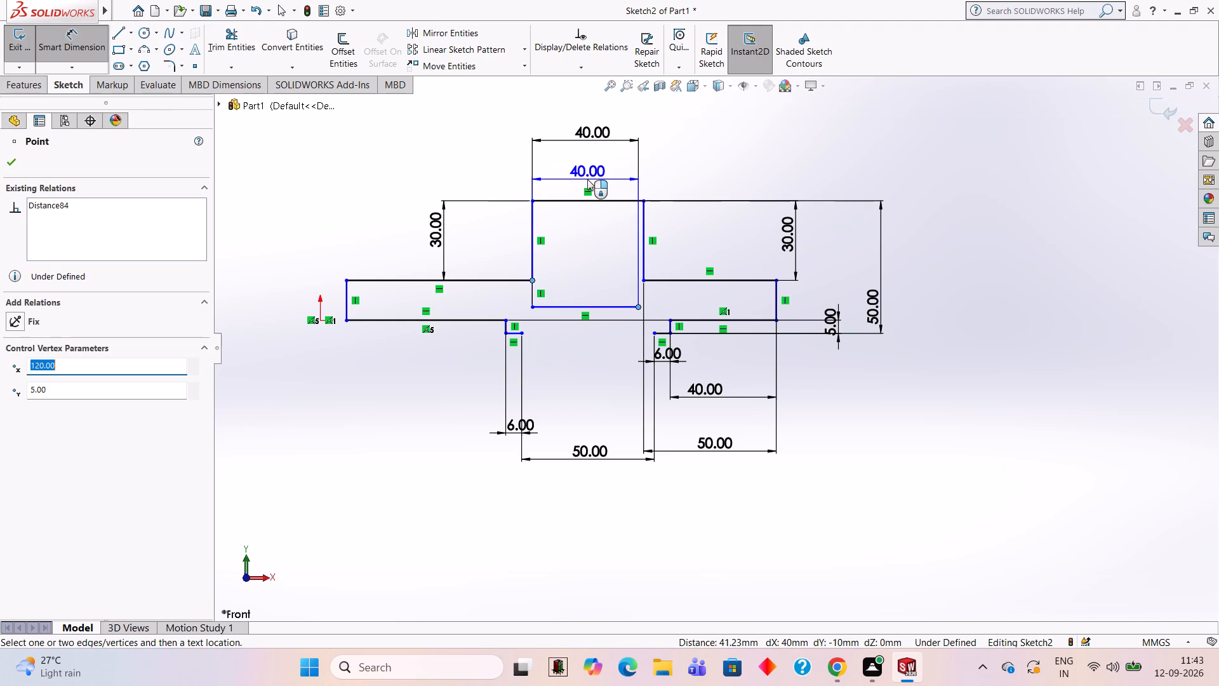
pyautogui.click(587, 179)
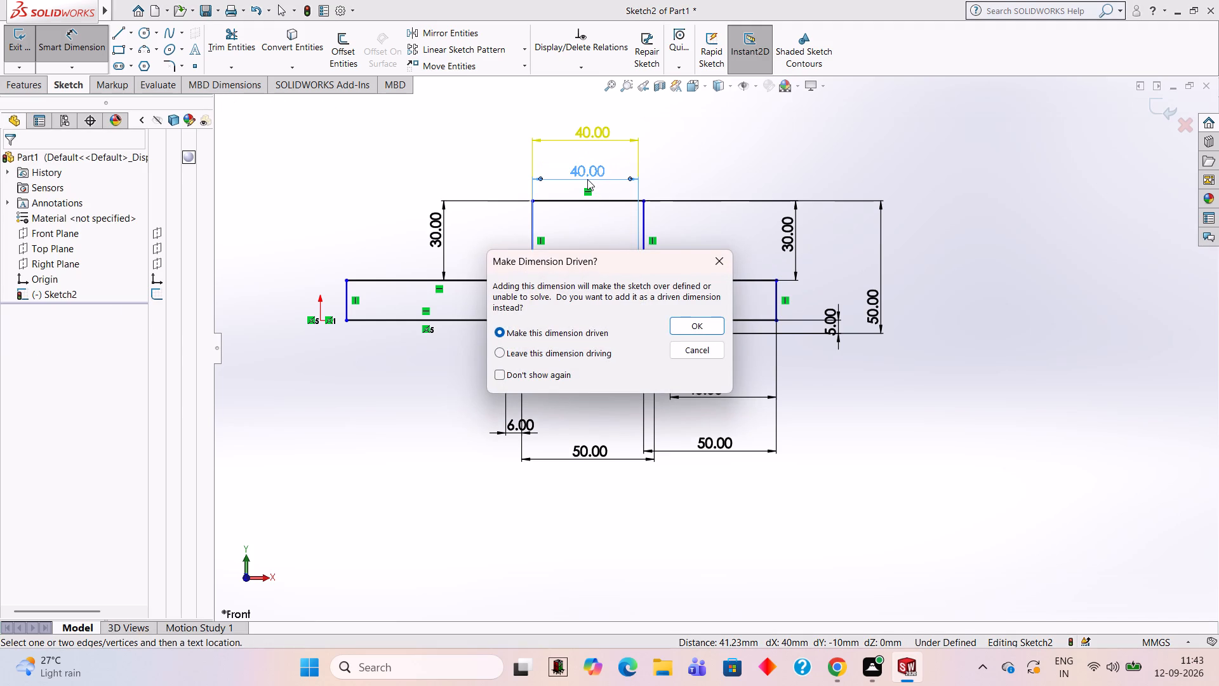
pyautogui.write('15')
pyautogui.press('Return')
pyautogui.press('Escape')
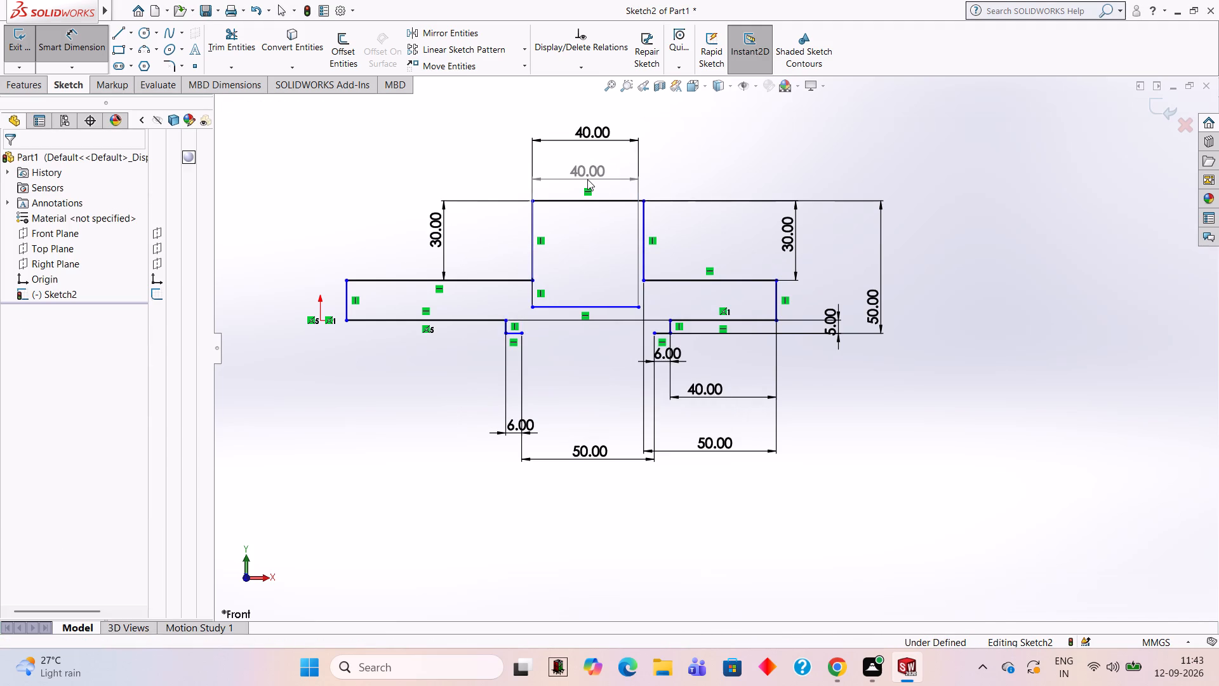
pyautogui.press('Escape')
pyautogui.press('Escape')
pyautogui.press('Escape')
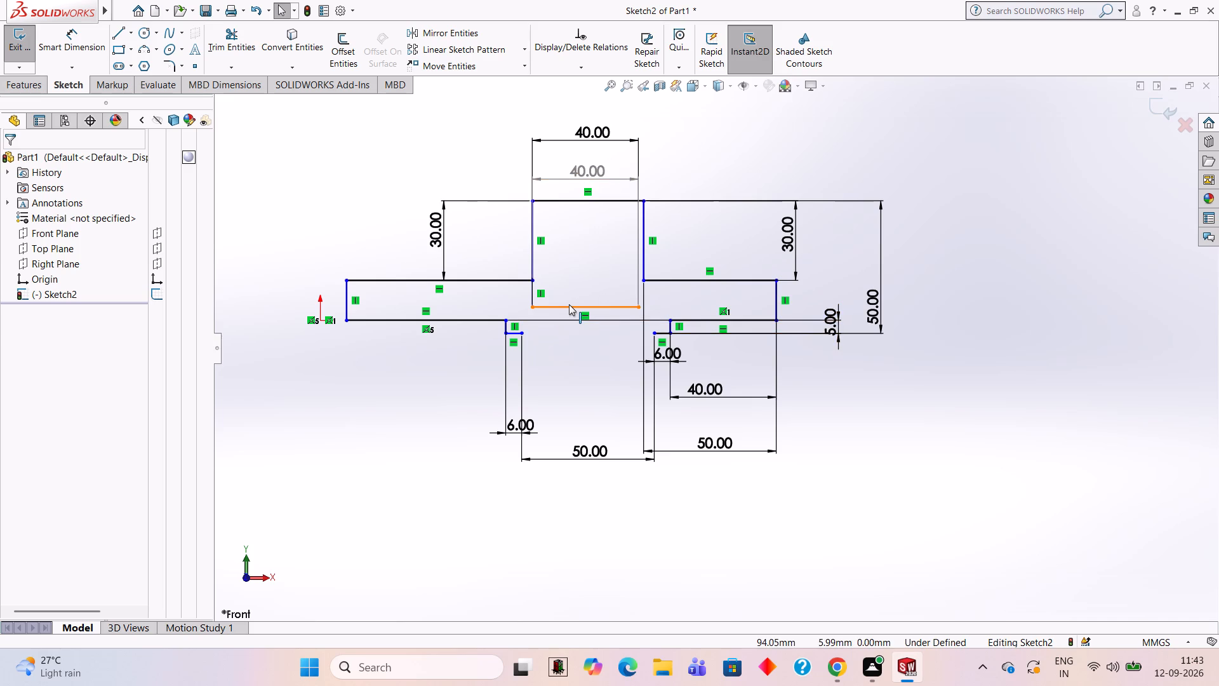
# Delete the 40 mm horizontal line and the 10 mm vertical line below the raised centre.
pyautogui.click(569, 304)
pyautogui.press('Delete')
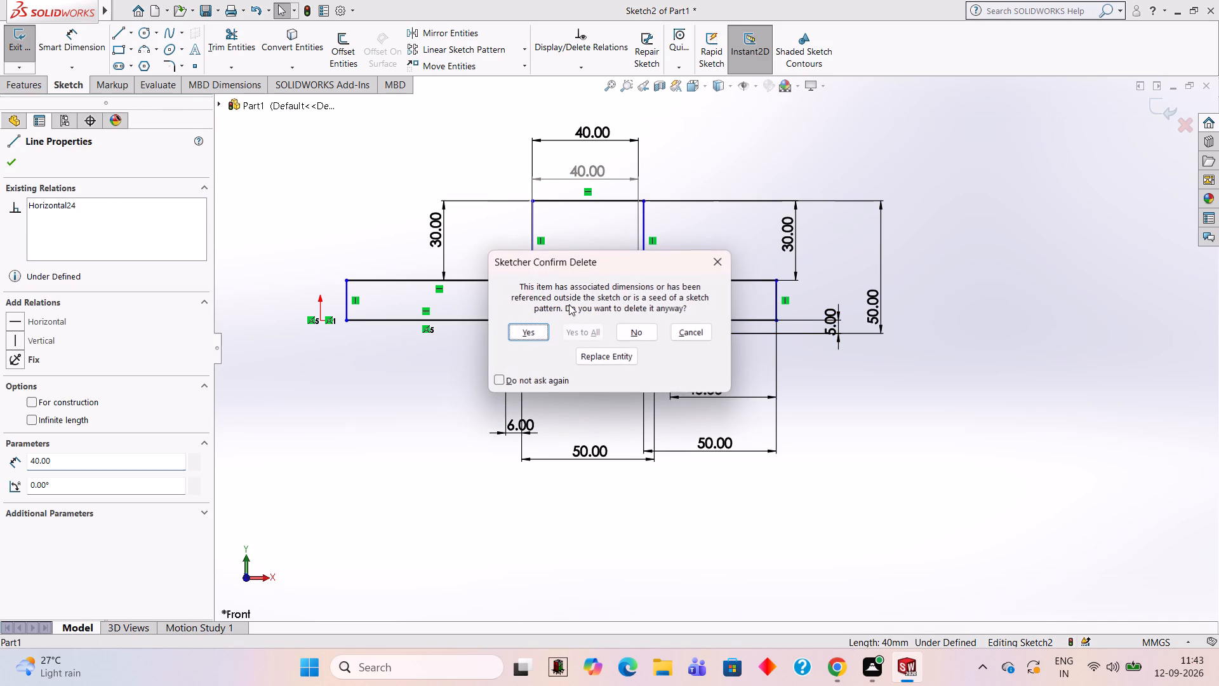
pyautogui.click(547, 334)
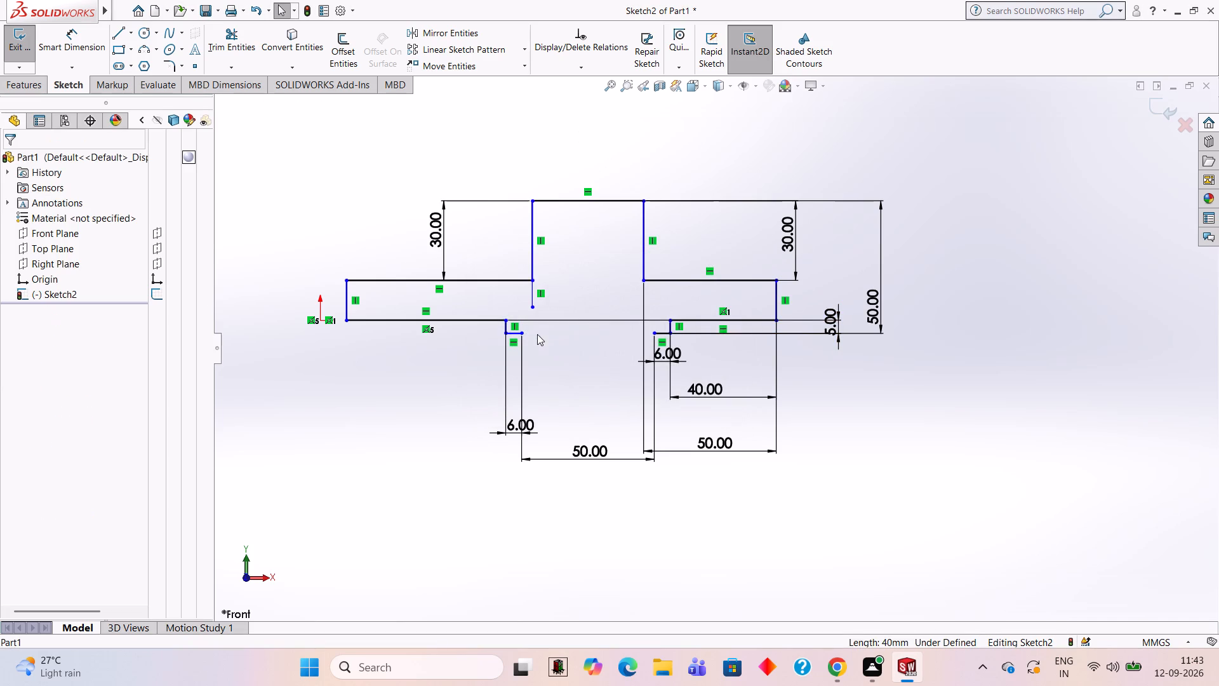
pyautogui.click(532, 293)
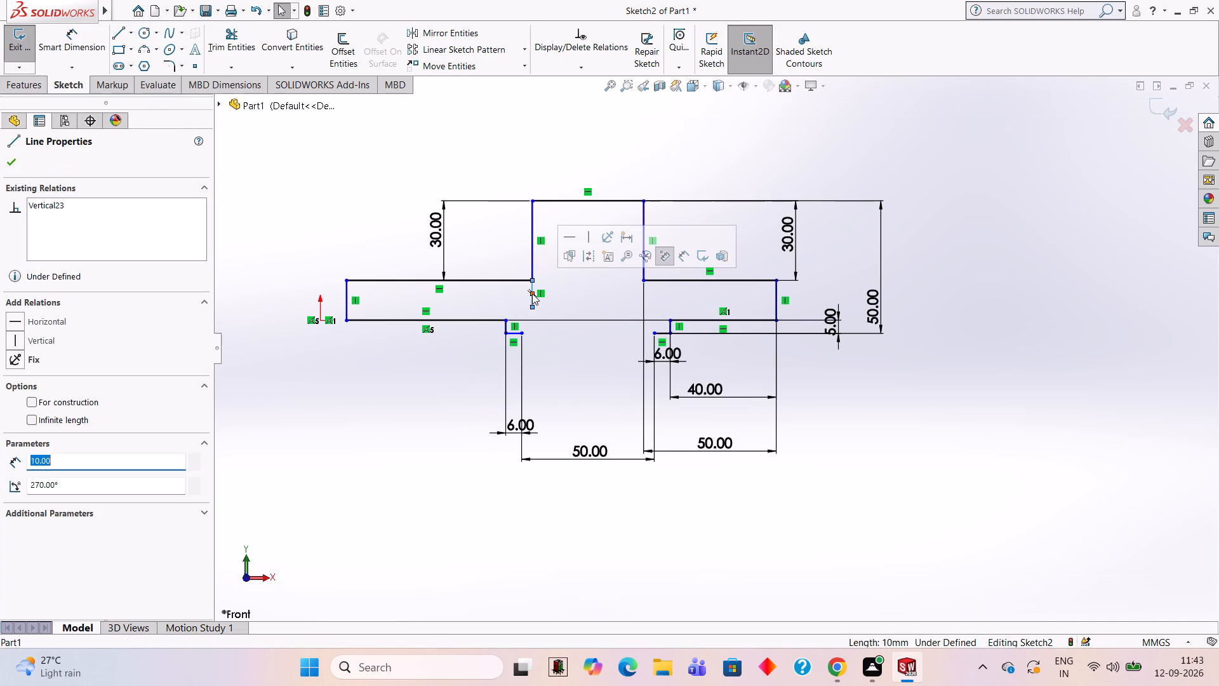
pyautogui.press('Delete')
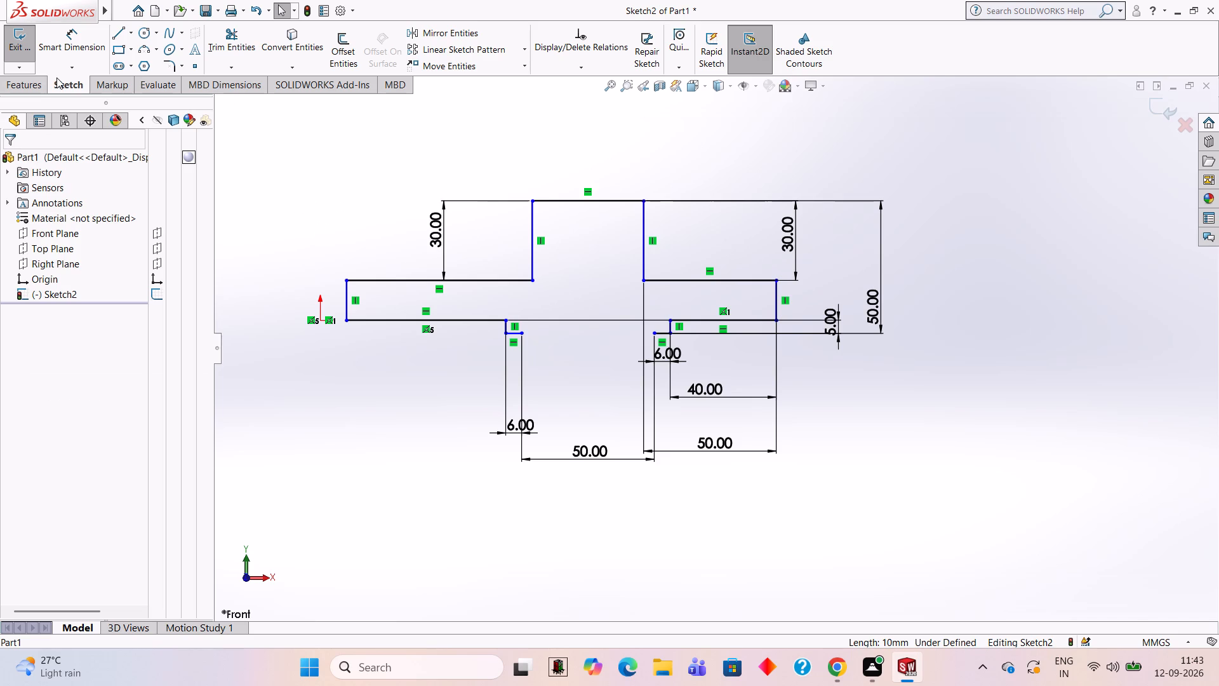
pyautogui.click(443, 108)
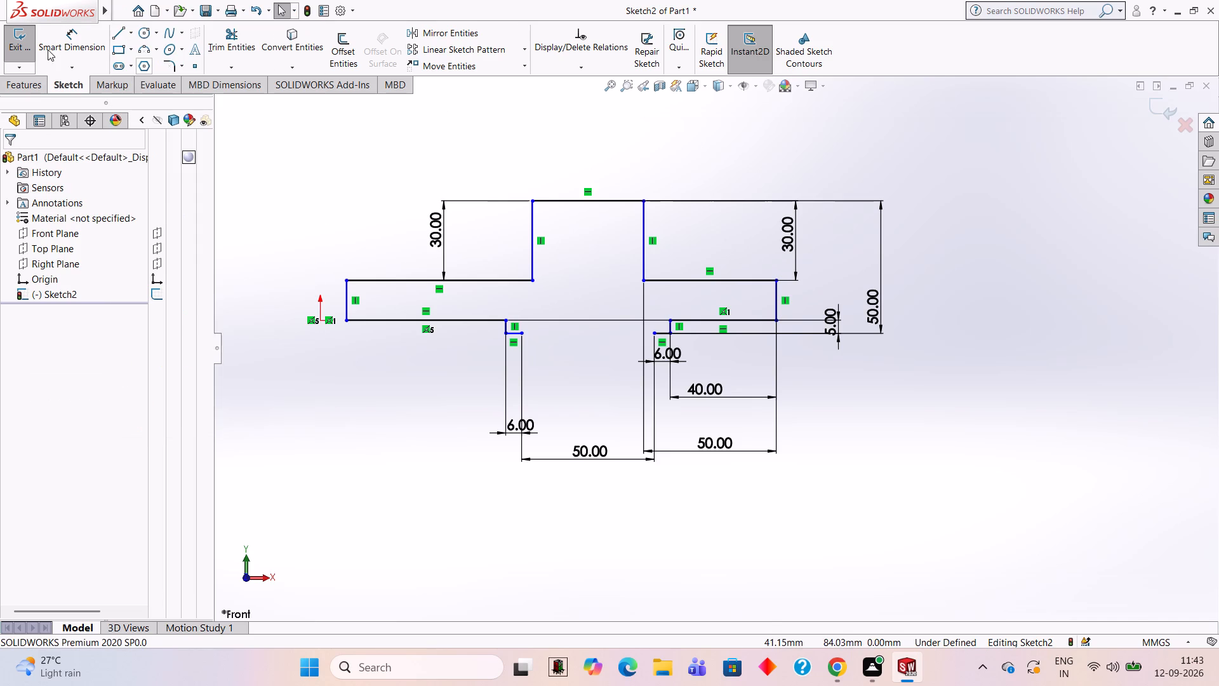
# Sketch two sloped lines about 10 mm long, rising from the feet's inner bottom ends to points below the raised centre's side edges.
pyautogui.click(114, 37)
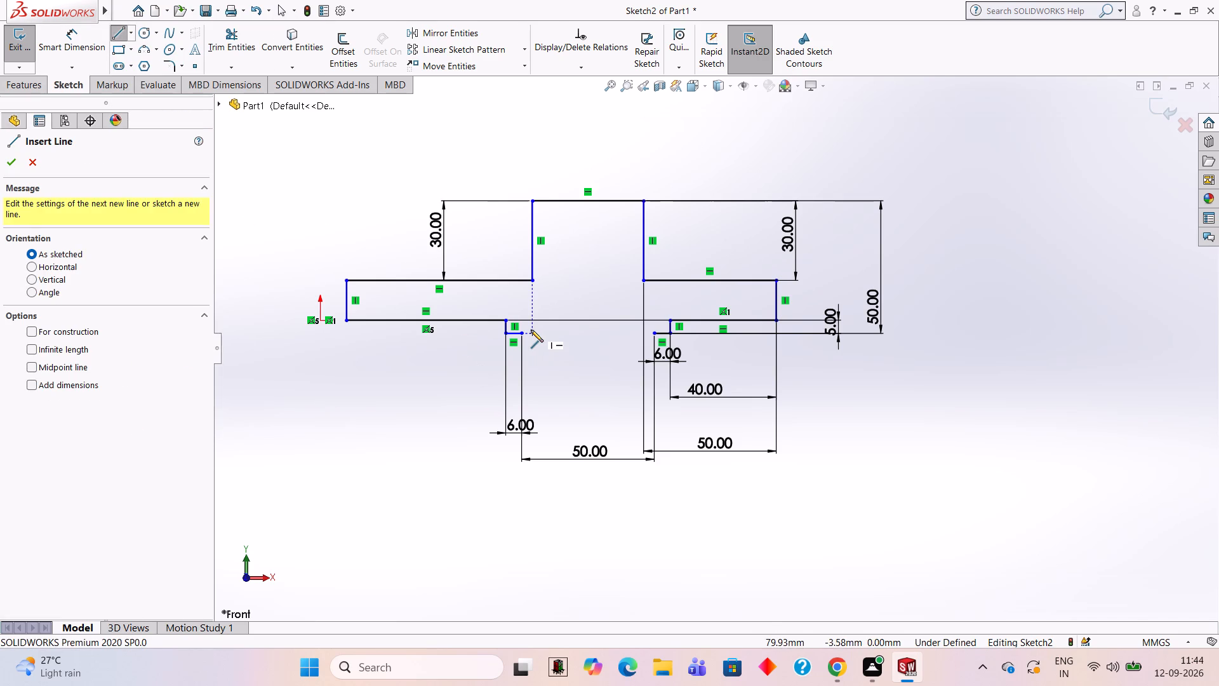
pyautogui.click(521, 332)
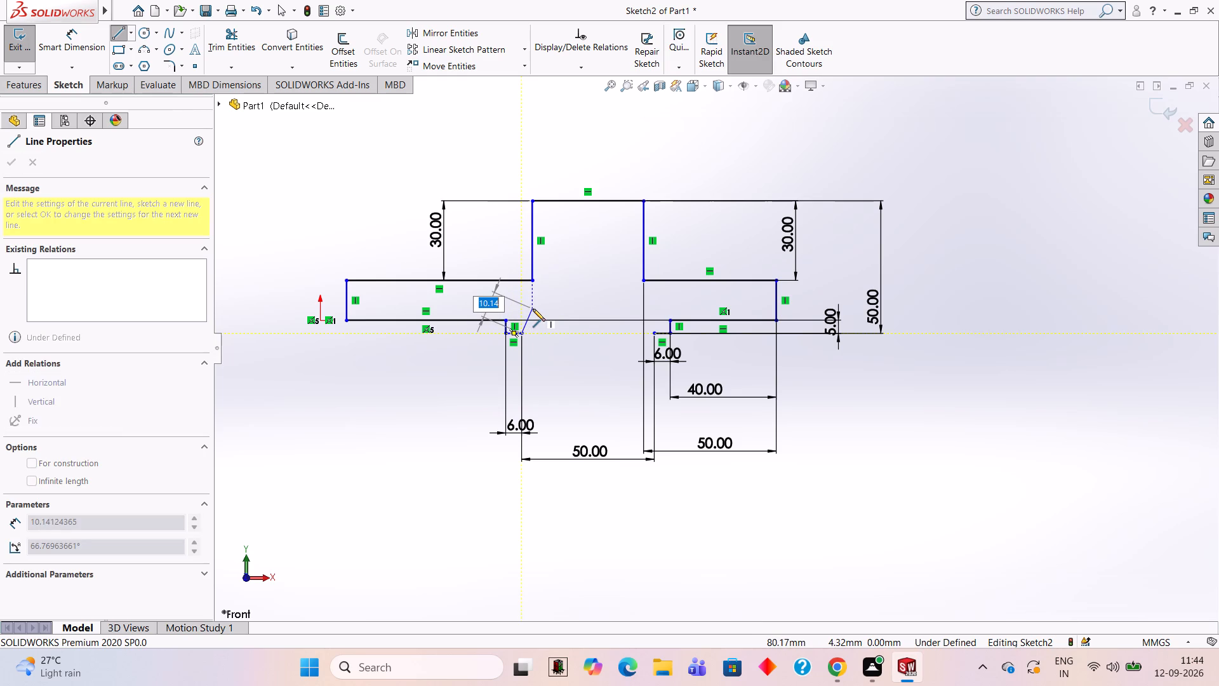
pyautogui.click(533, 309)
pyautogui.press('Escape')
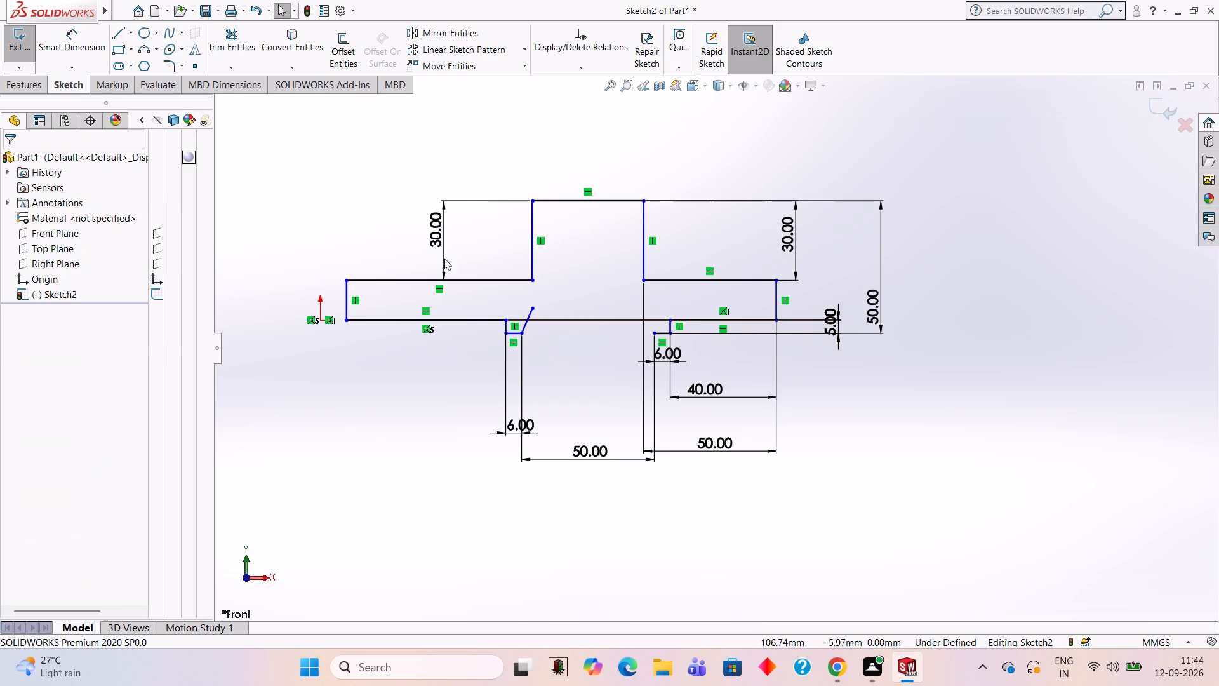
pyautogui.click(119, 37)
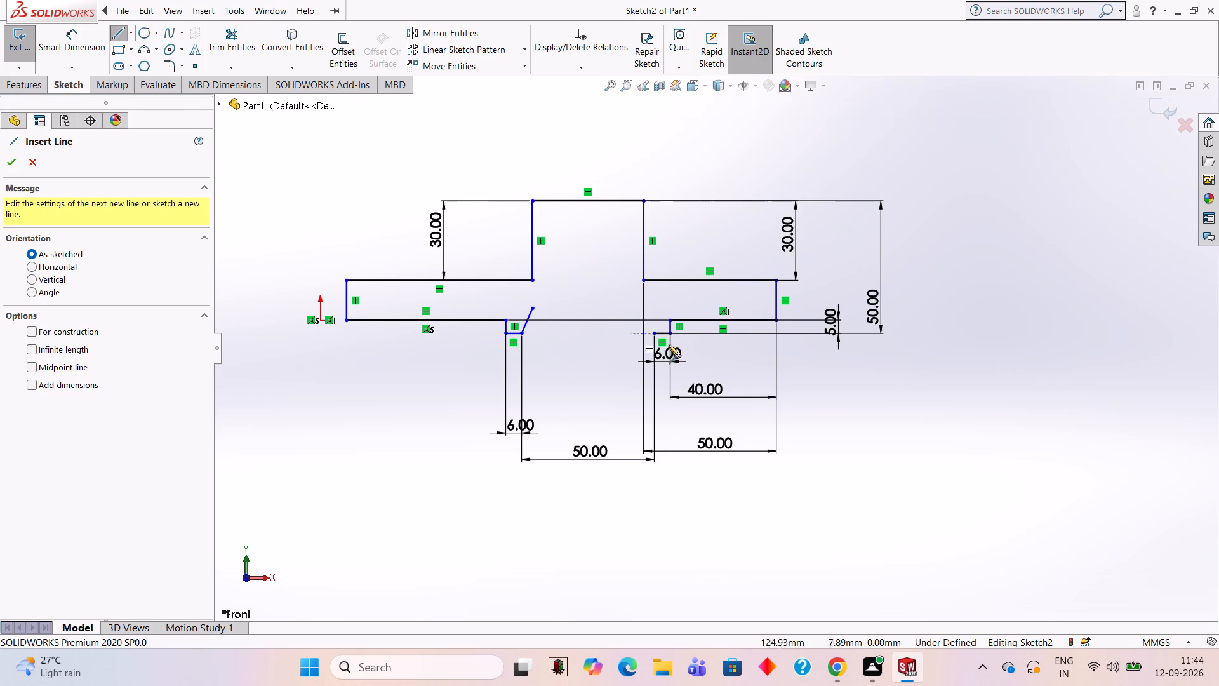
pyautogui.click(651, 331)
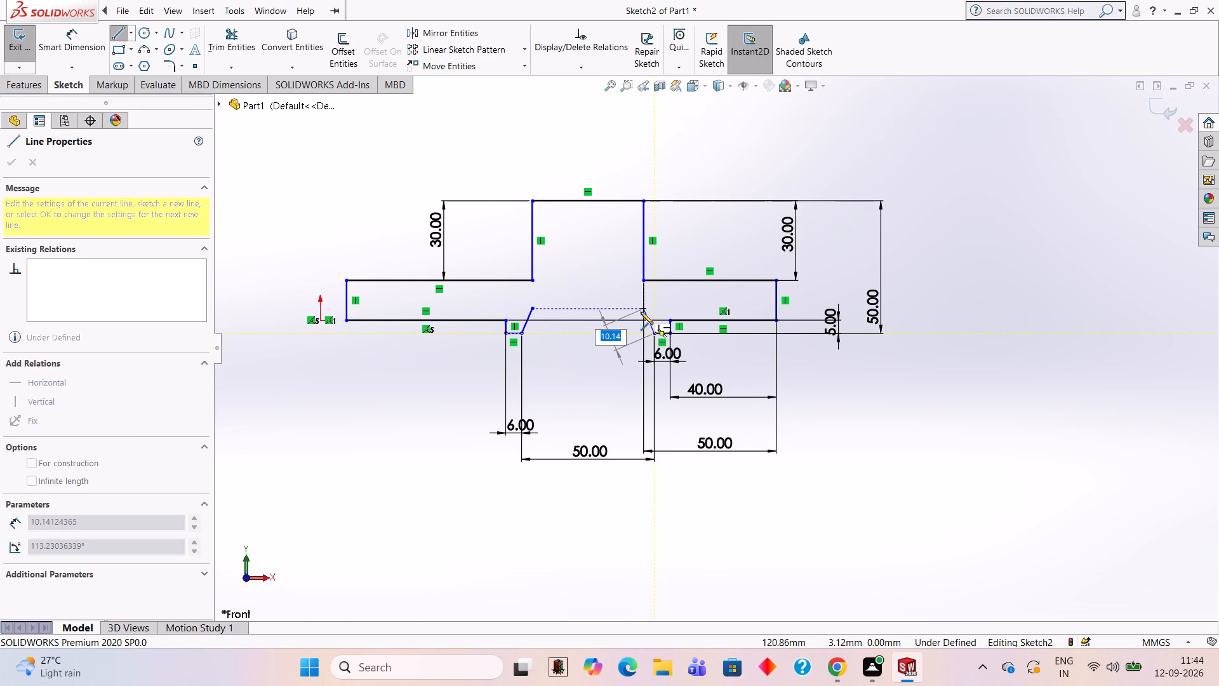
pyautogui.click(641, 312)
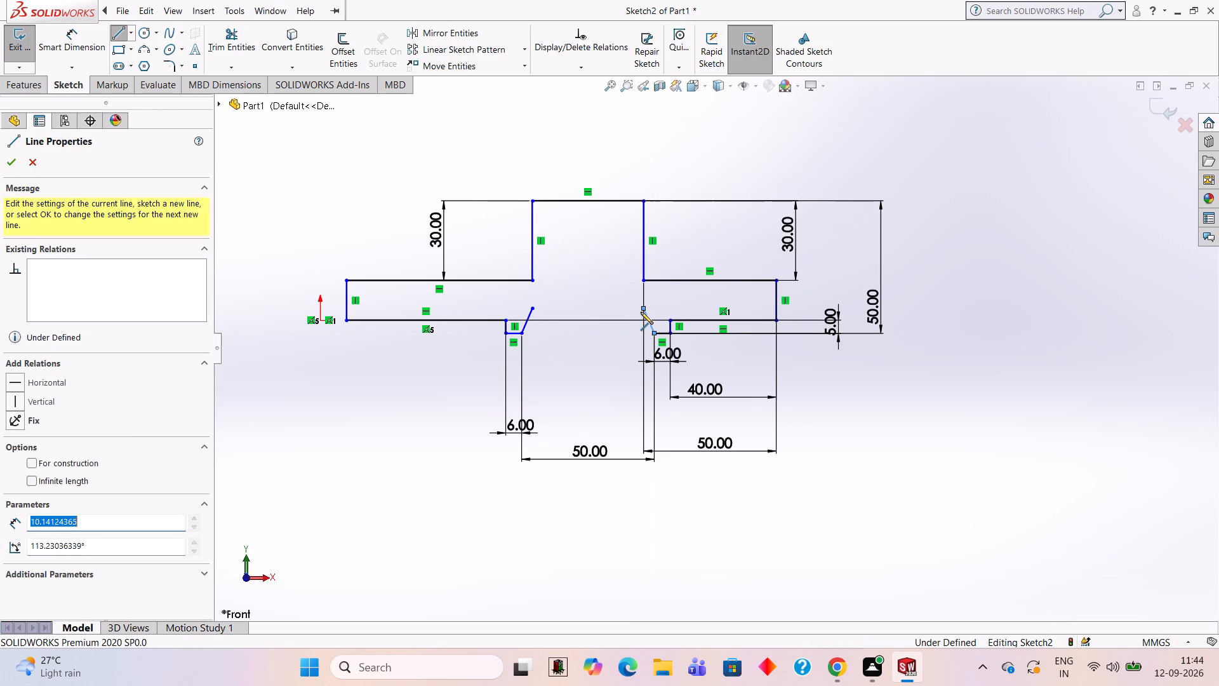
pyautogui.press('Escape')
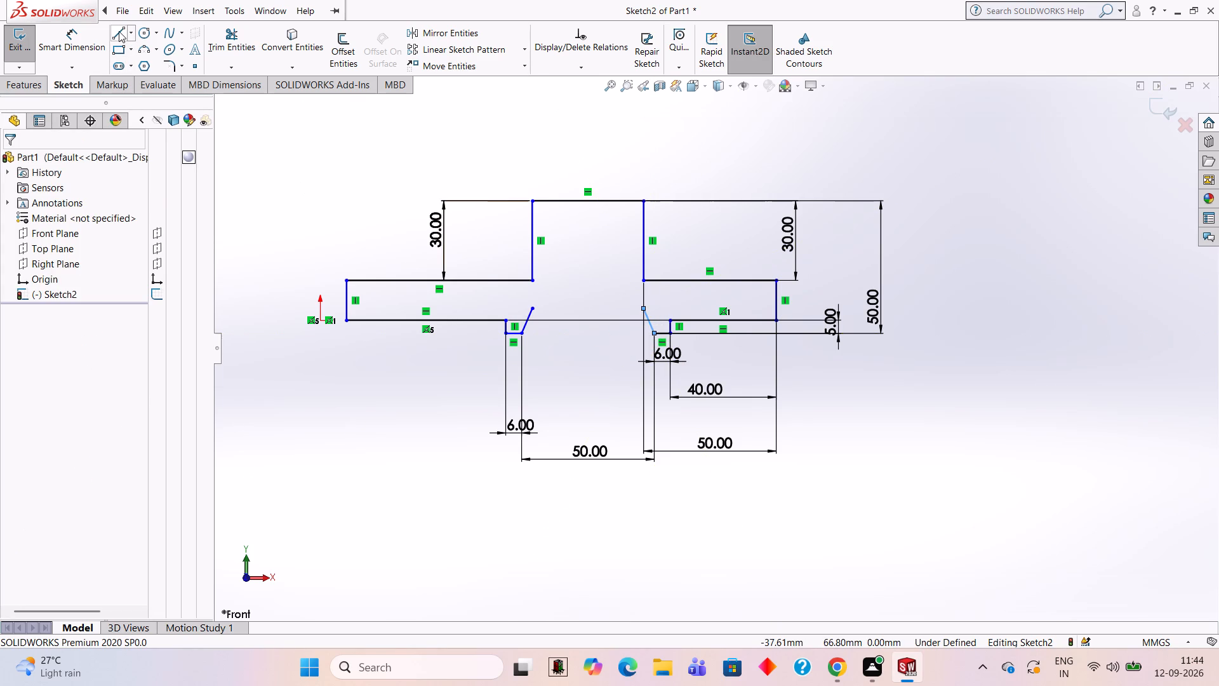
# Sketch a 42 mm horizontal line joining the upper ends of the two sloped lines as the recess's top edge.
pyautogui.click(119, 31)
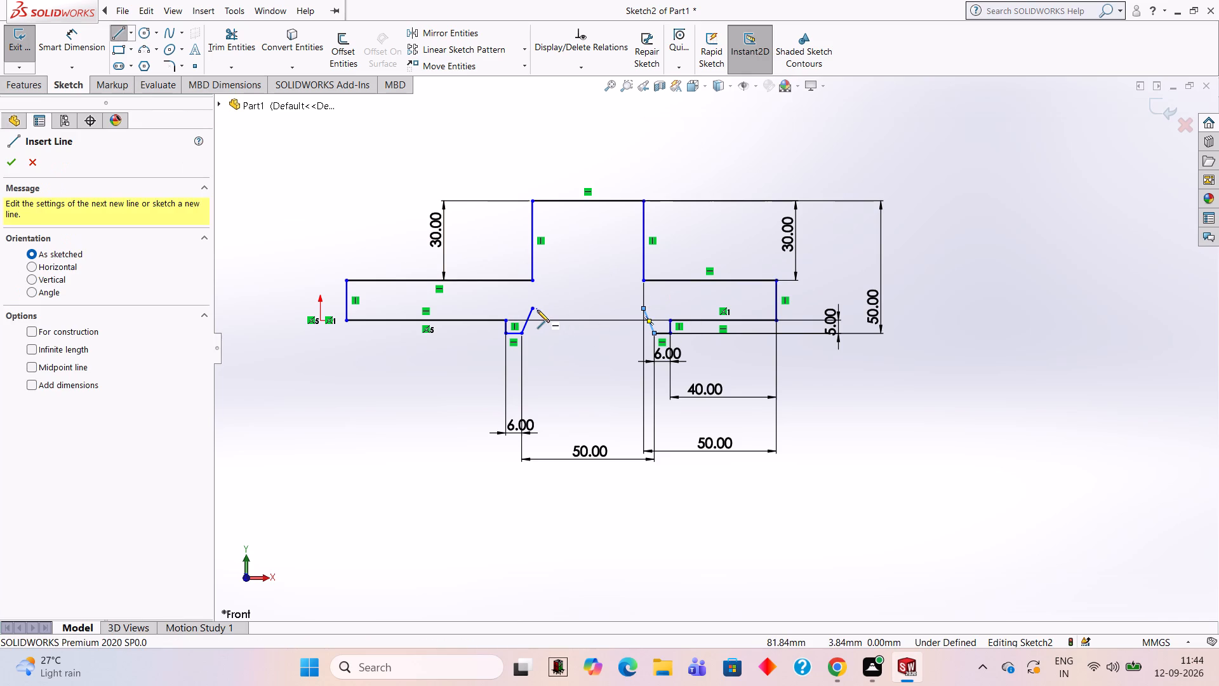
pyautogui.click(536, 310)
pyautogui.click(643, 311)
pyautogui.press('Escape')
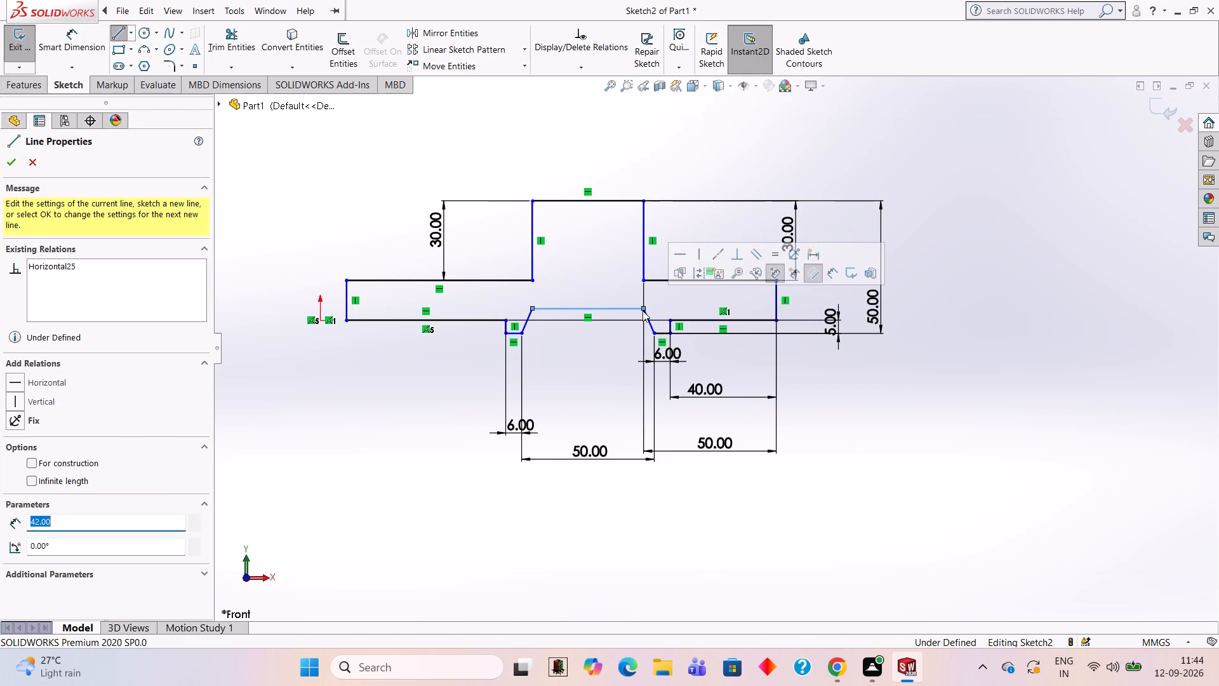
pyautogui.press('Escape')
pyautogui.press('Escape')
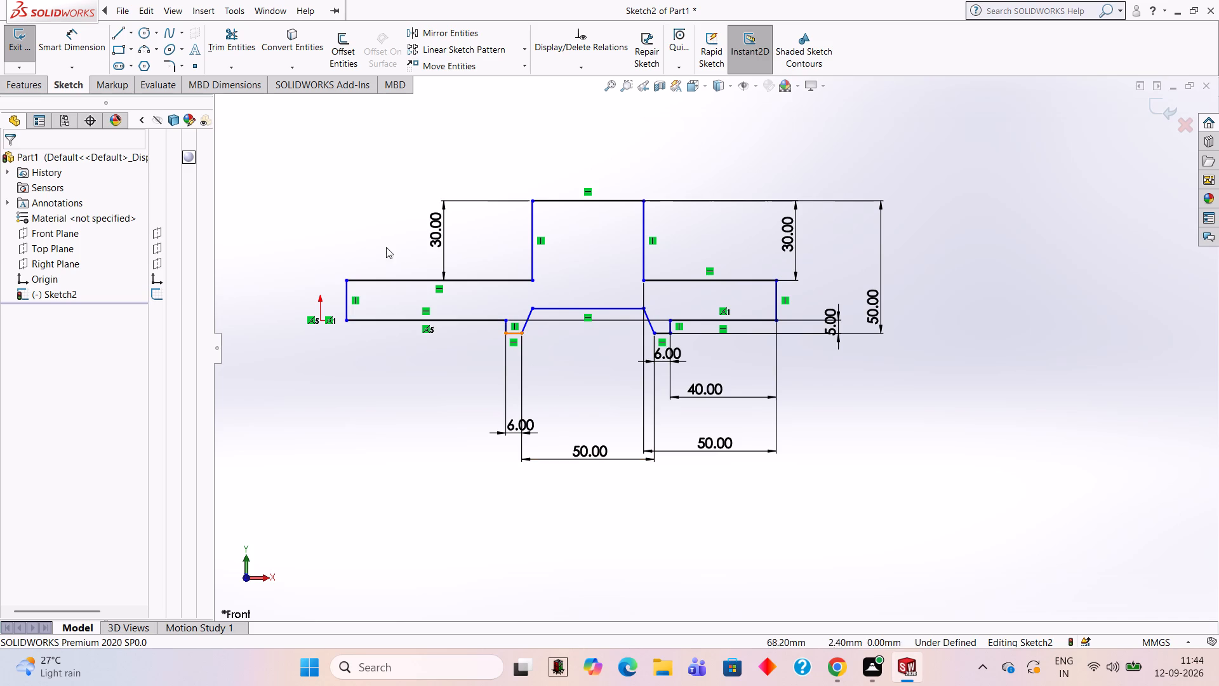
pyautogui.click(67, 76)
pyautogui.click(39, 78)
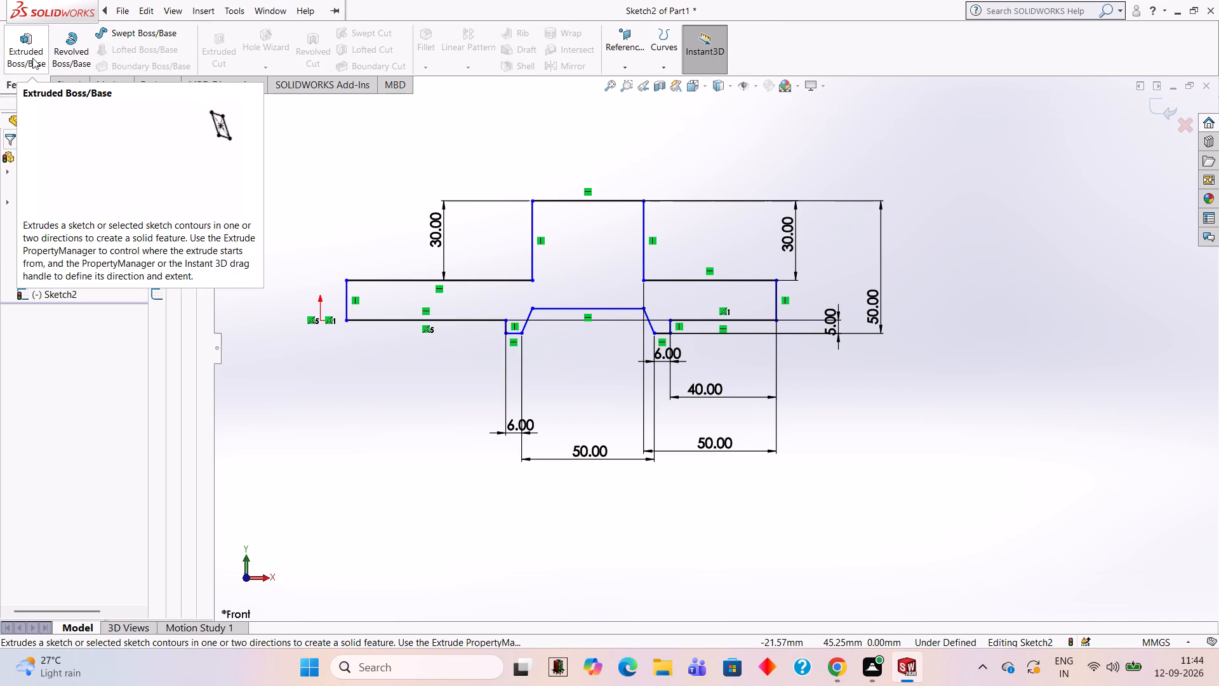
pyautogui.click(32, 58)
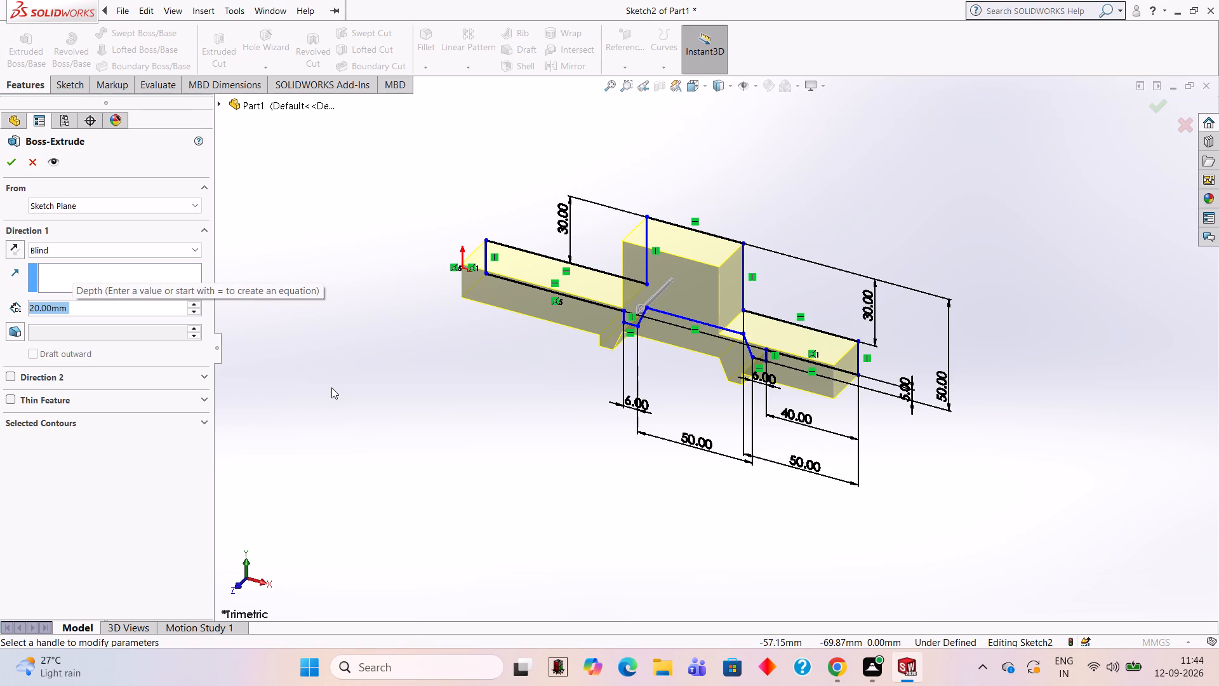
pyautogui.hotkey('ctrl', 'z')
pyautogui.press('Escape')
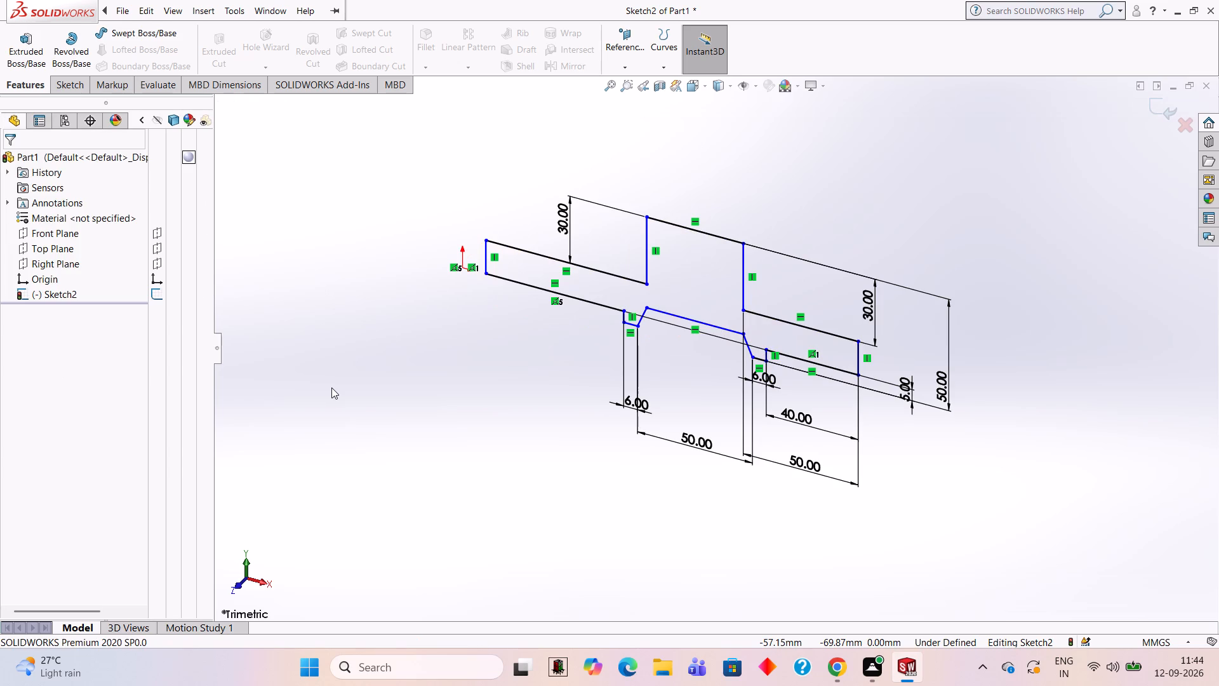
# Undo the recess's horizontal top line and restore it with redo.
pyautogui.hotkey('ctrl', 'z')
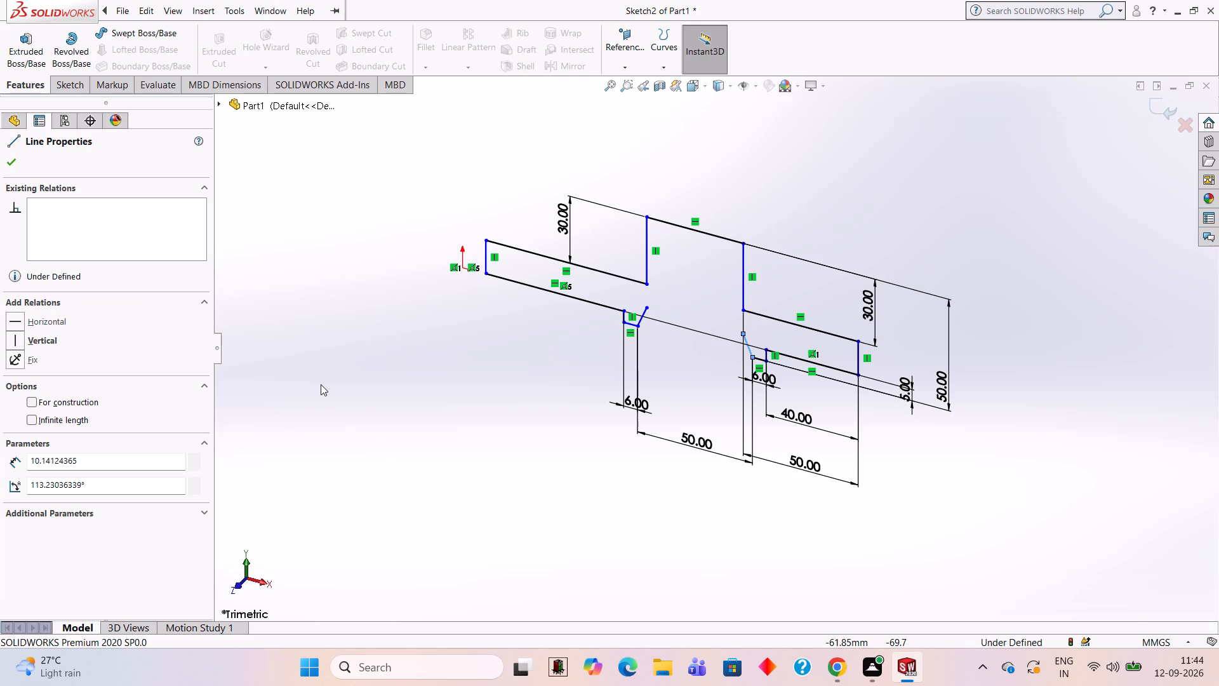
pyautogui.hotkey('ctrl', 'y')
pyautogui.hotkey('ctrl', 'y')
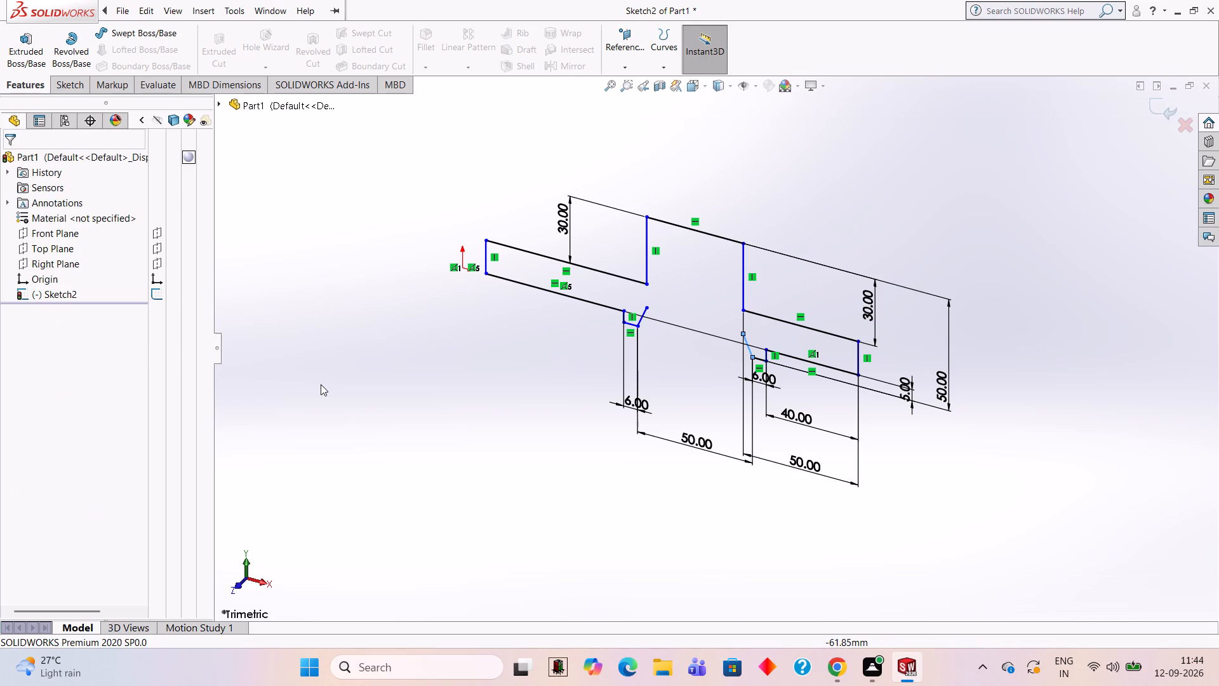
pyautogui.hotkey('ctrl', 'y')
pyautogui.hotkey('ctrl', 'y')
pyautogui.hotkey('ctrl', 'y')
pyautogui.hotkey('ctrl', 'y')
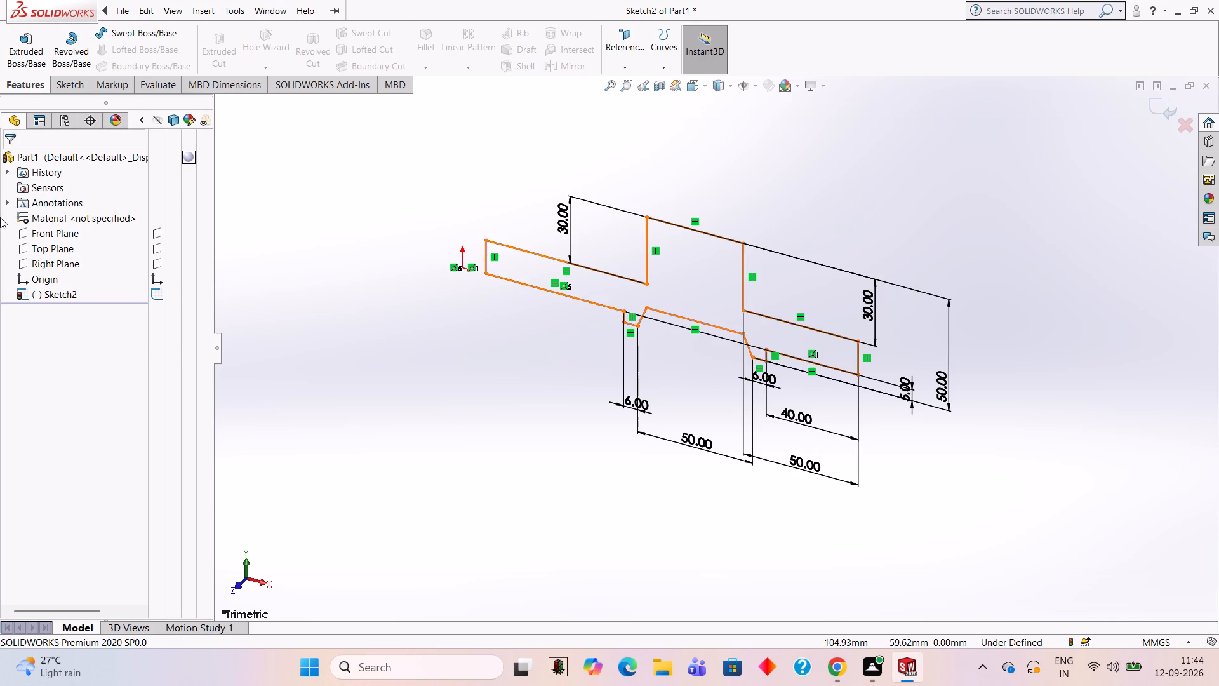
# Delete the 6 mm bottom line of the origin-side foot and the sloped recess line attached to it.
pyautogui.click(62, 88)
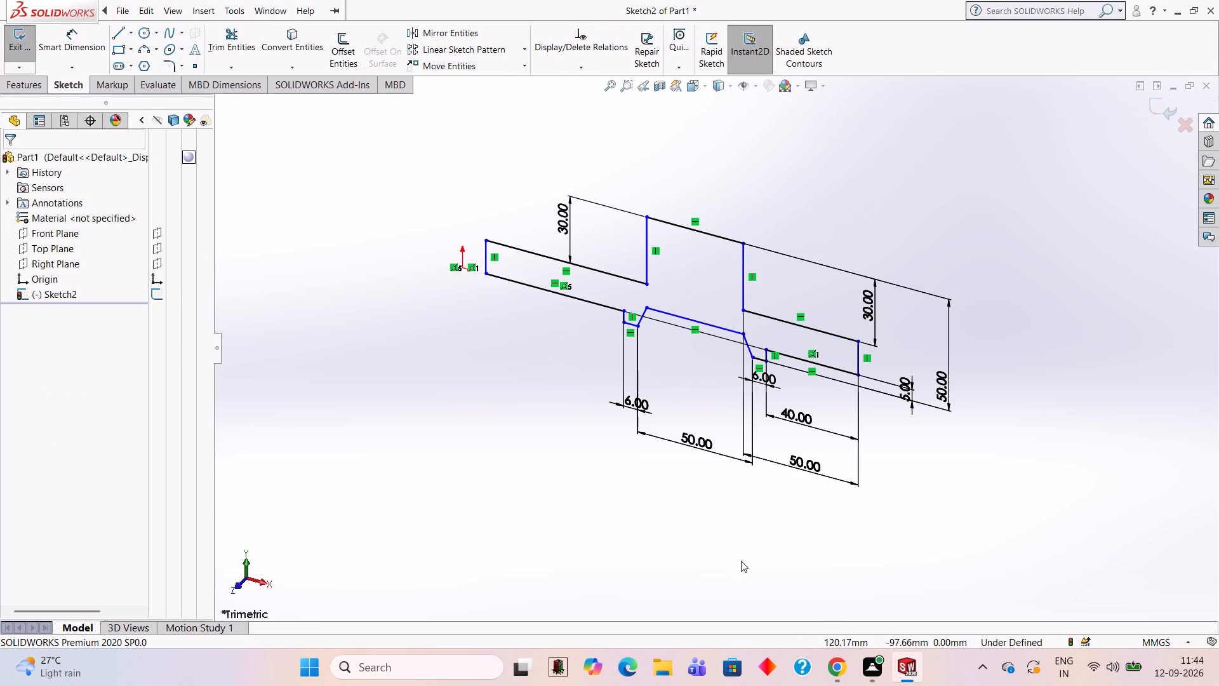
pyautogui.click(633, 325)
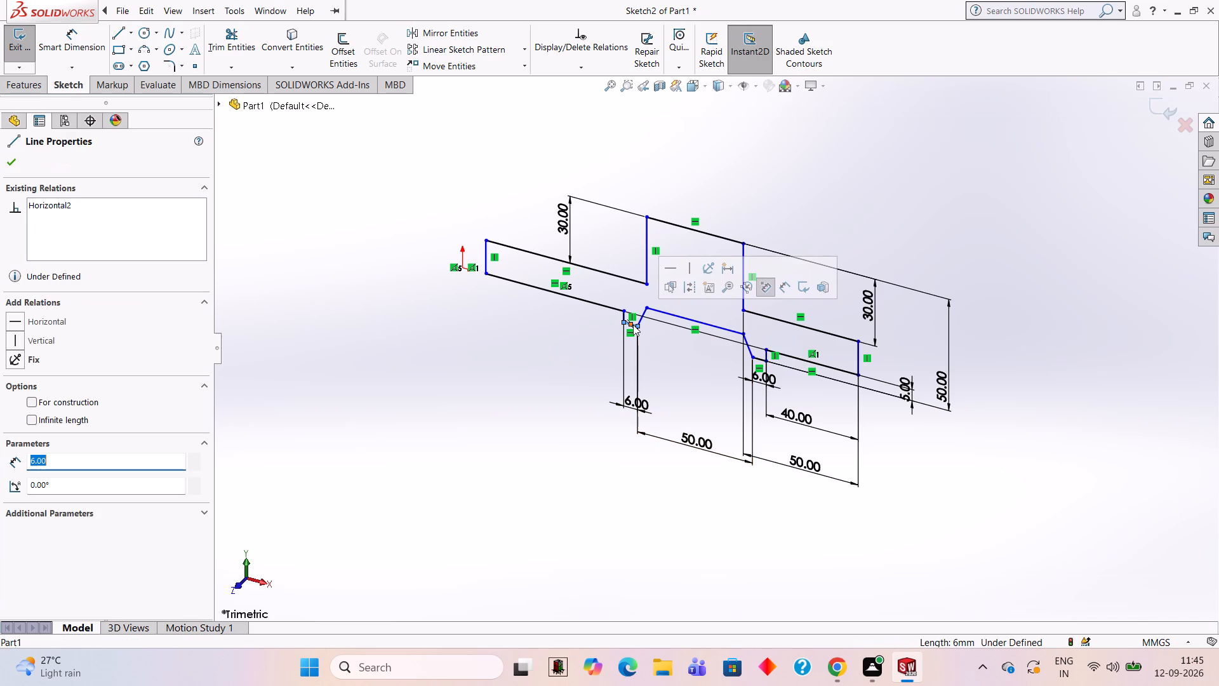
pyautogui.press('Delete')
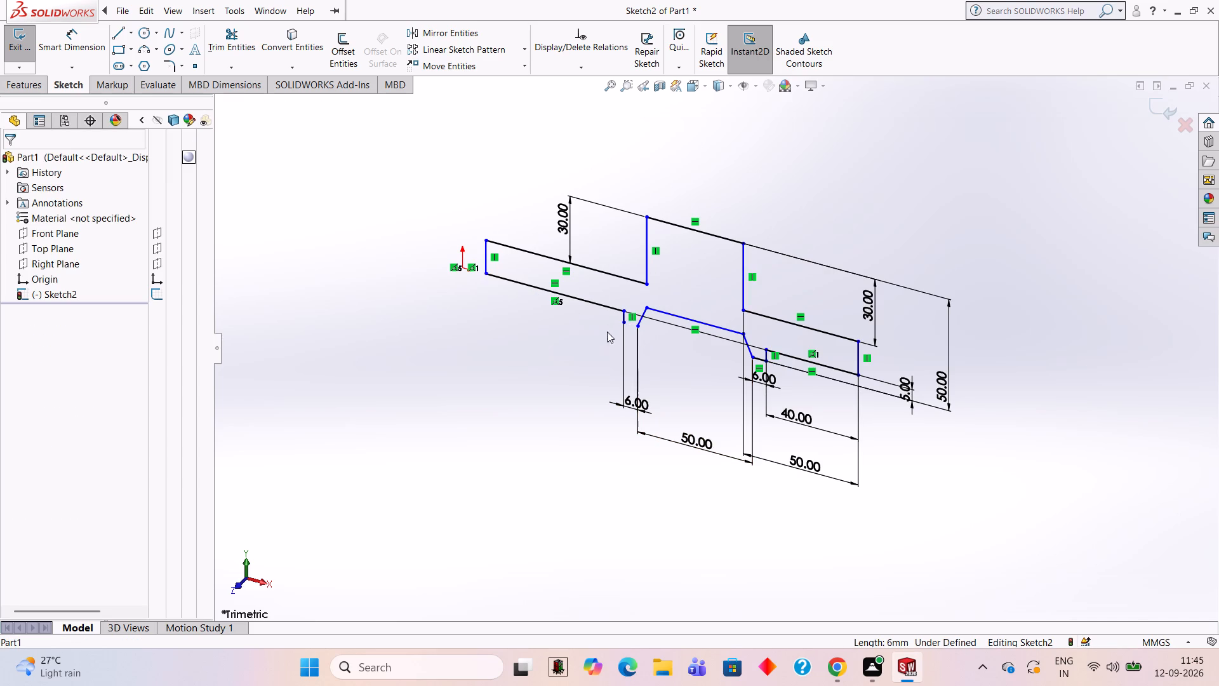
pyautogui.click(639, 318)
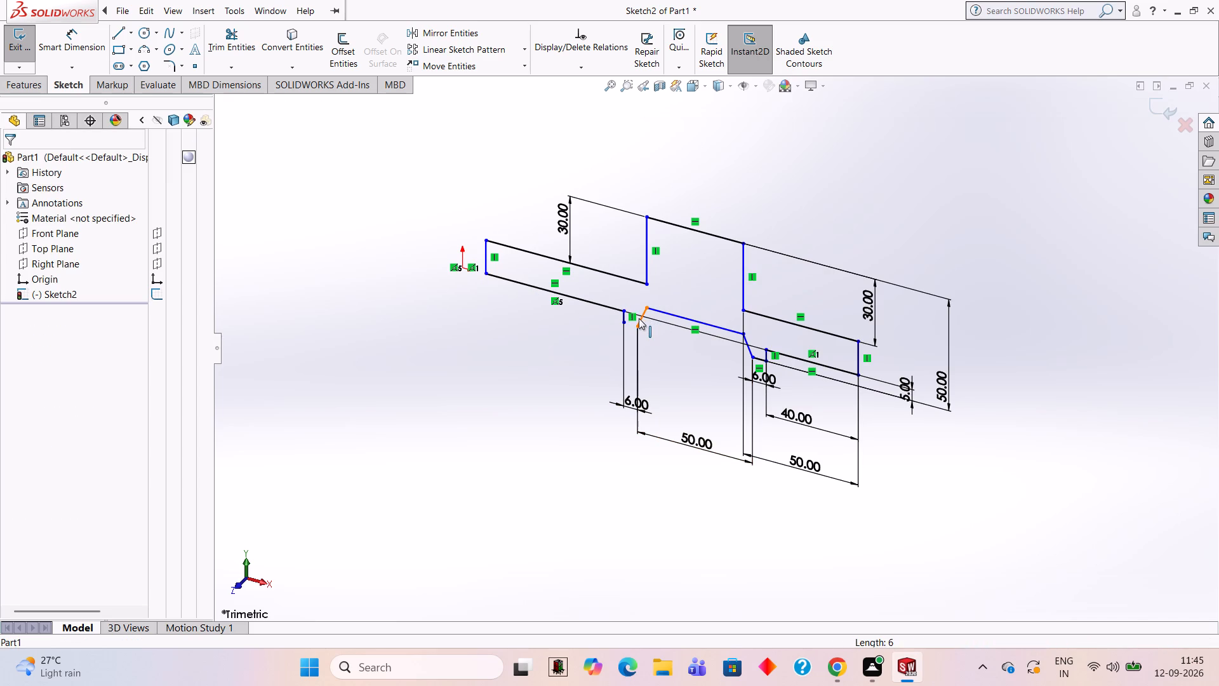
pyautogui.press('Delete')
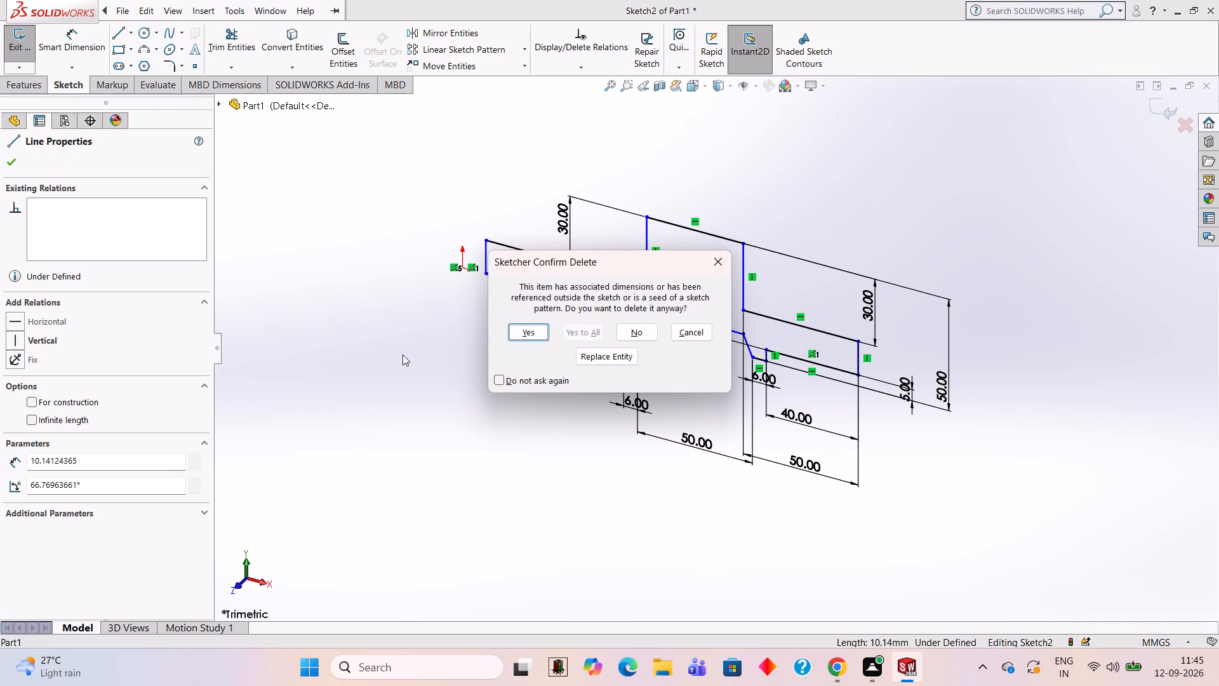
pyautogui.click(511, 325)
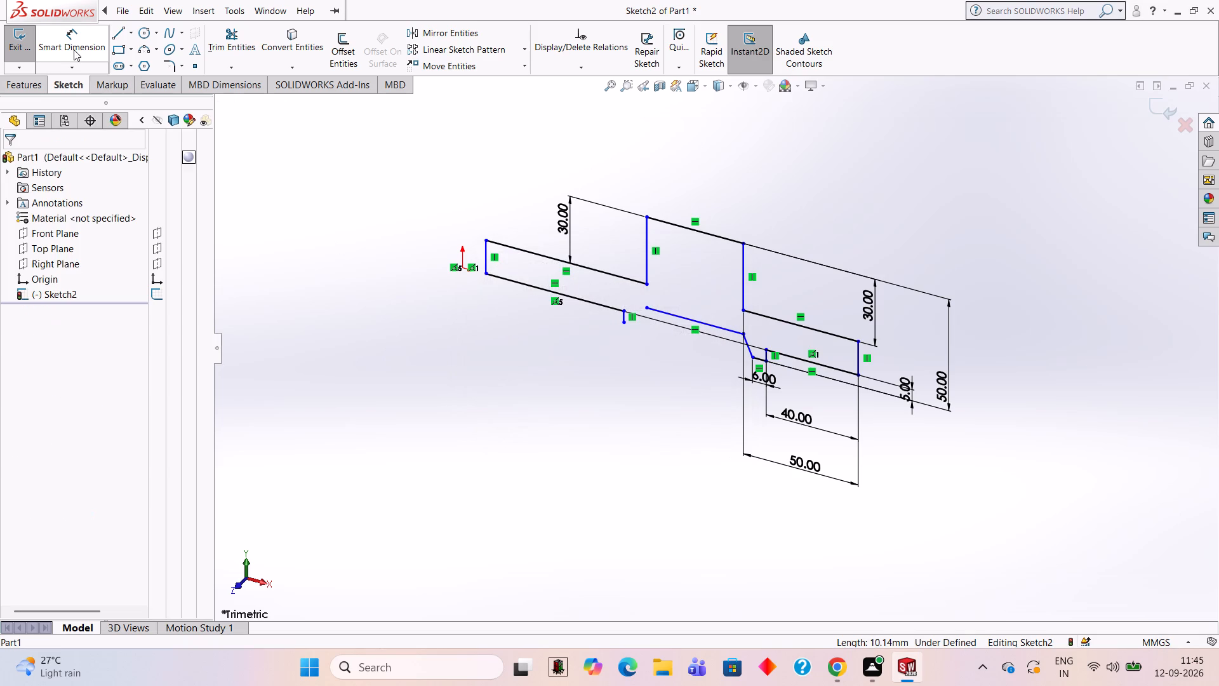
# Sketch a sloped line about 13.7 mm long from the lower end of the origin-side foot's vertical line to the recess's top line.
pyautogui.click(128, 38)
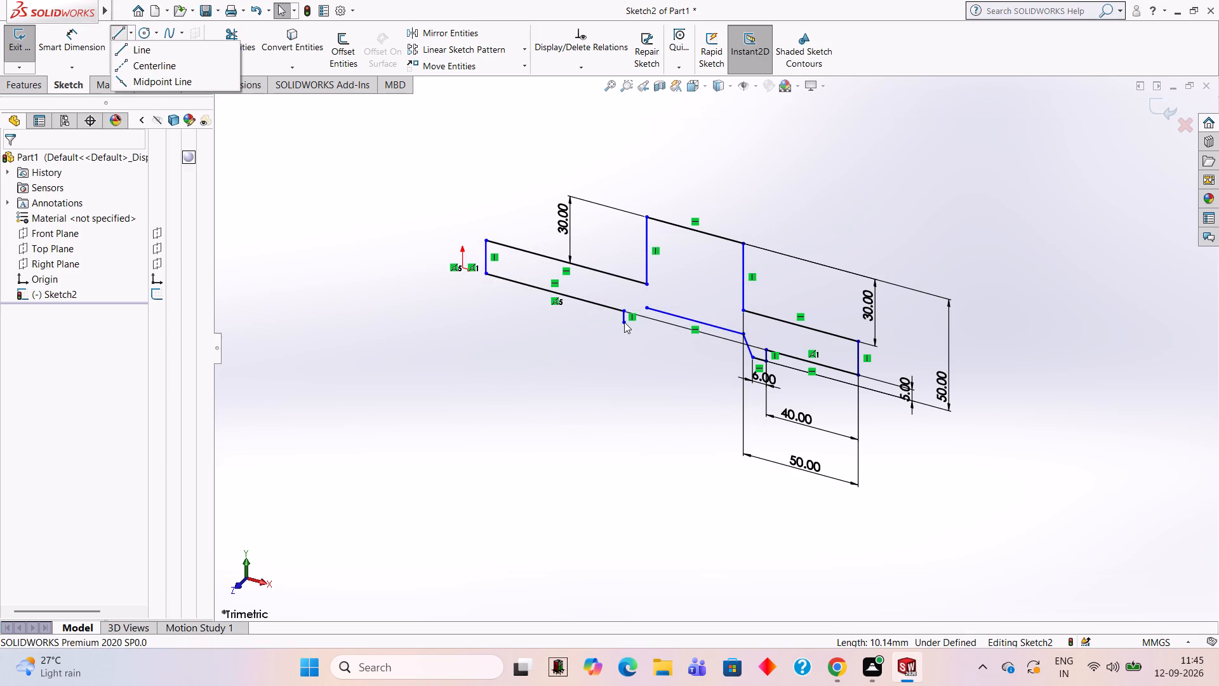
pyautogui.click(624, 322)
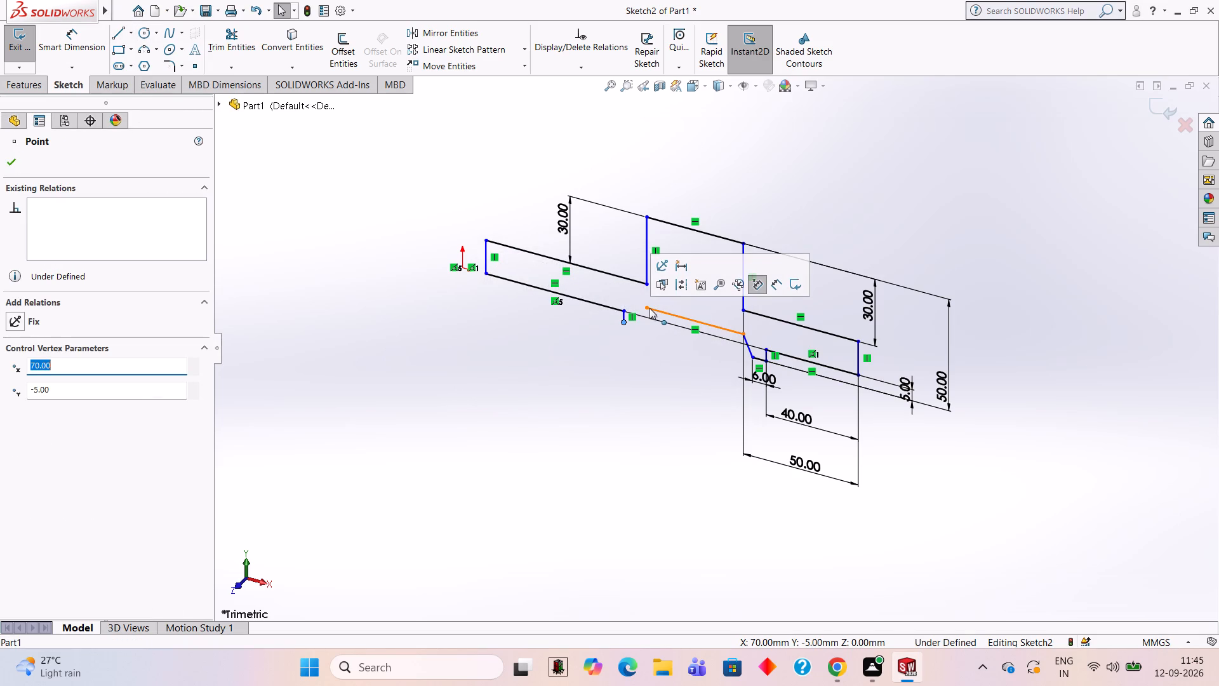
pyautogui.click(649, 308)
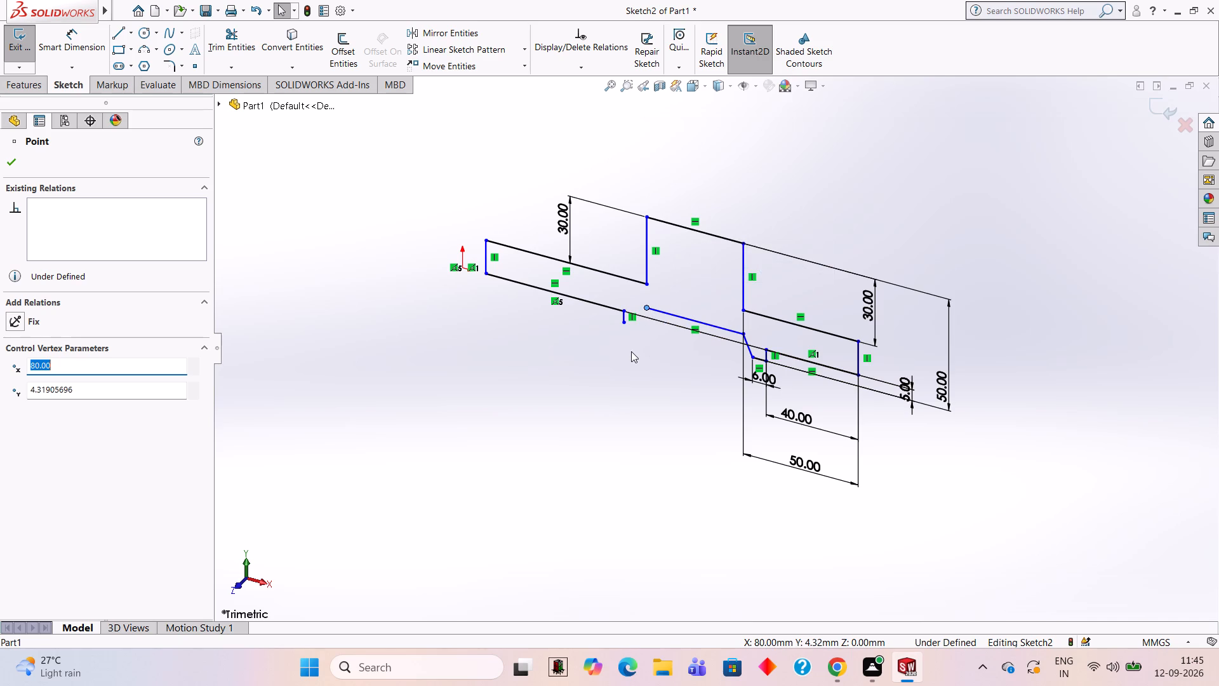
pyautogui.click(123, 33)
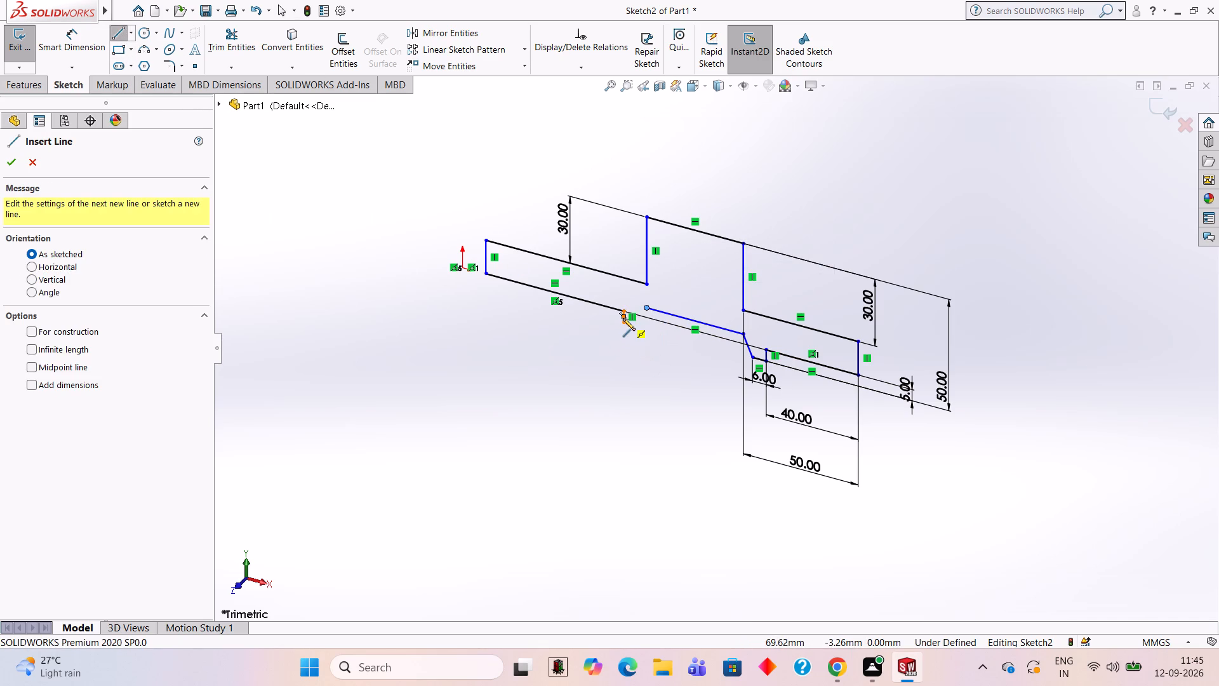
pyautogui.click(623, 323)
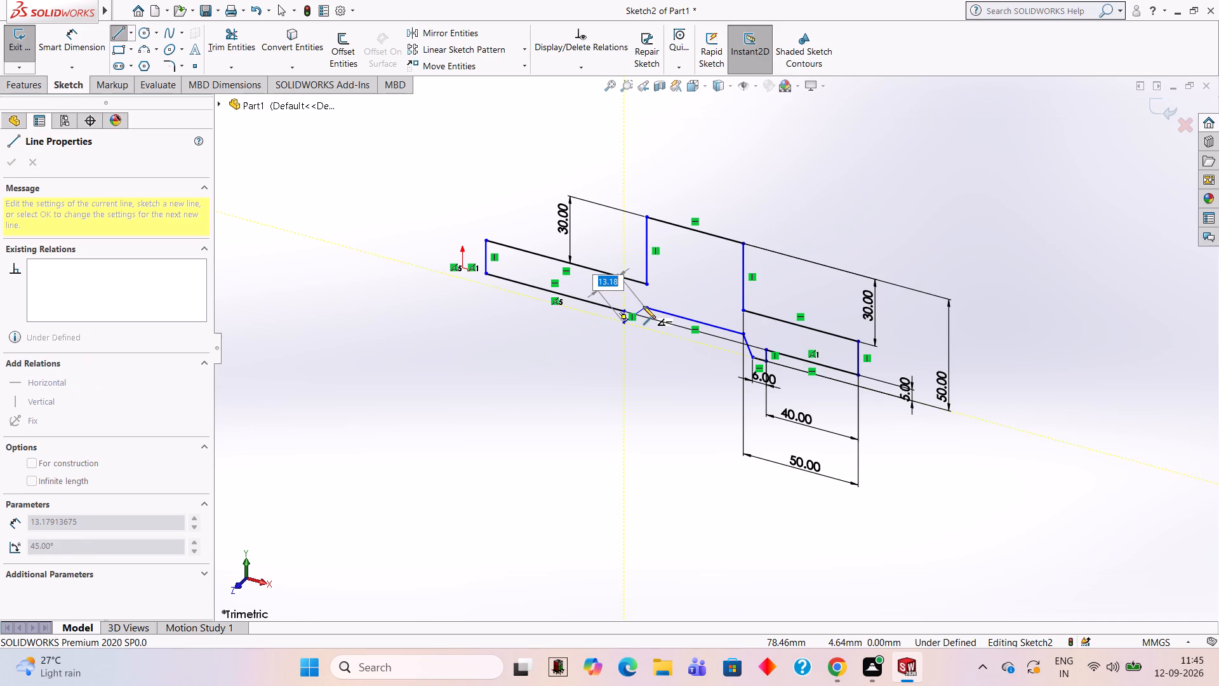
pyautogui.click(648, 307)
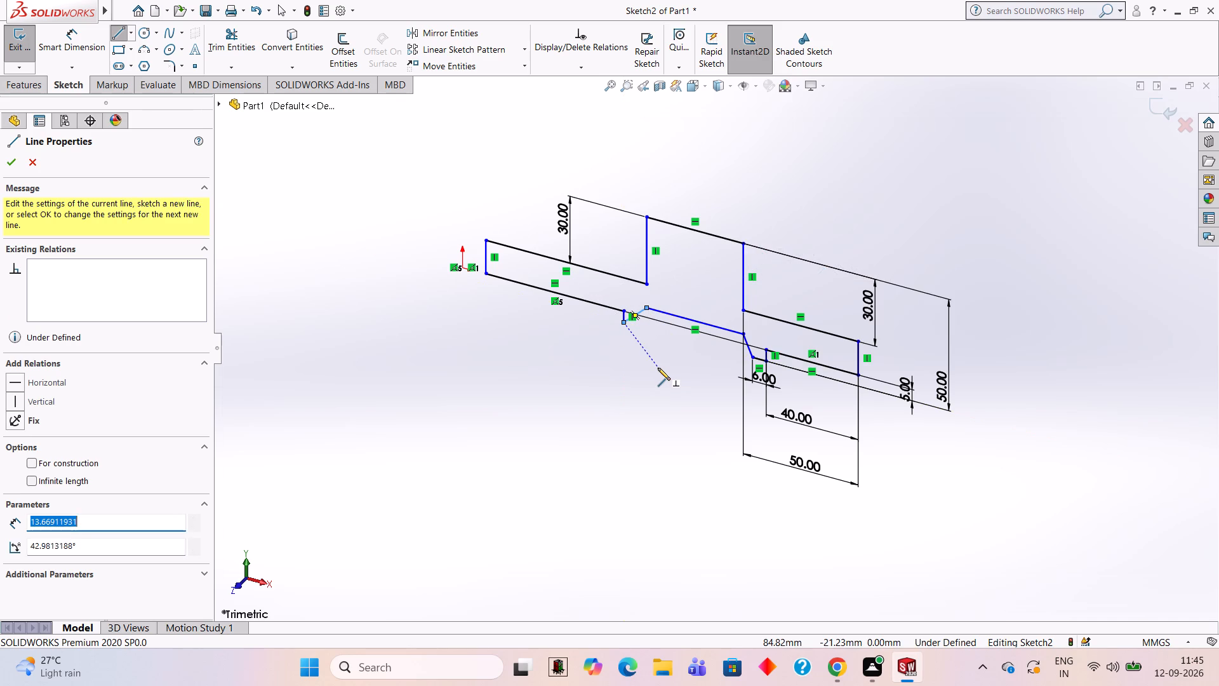
pyautogui.press('Escape')
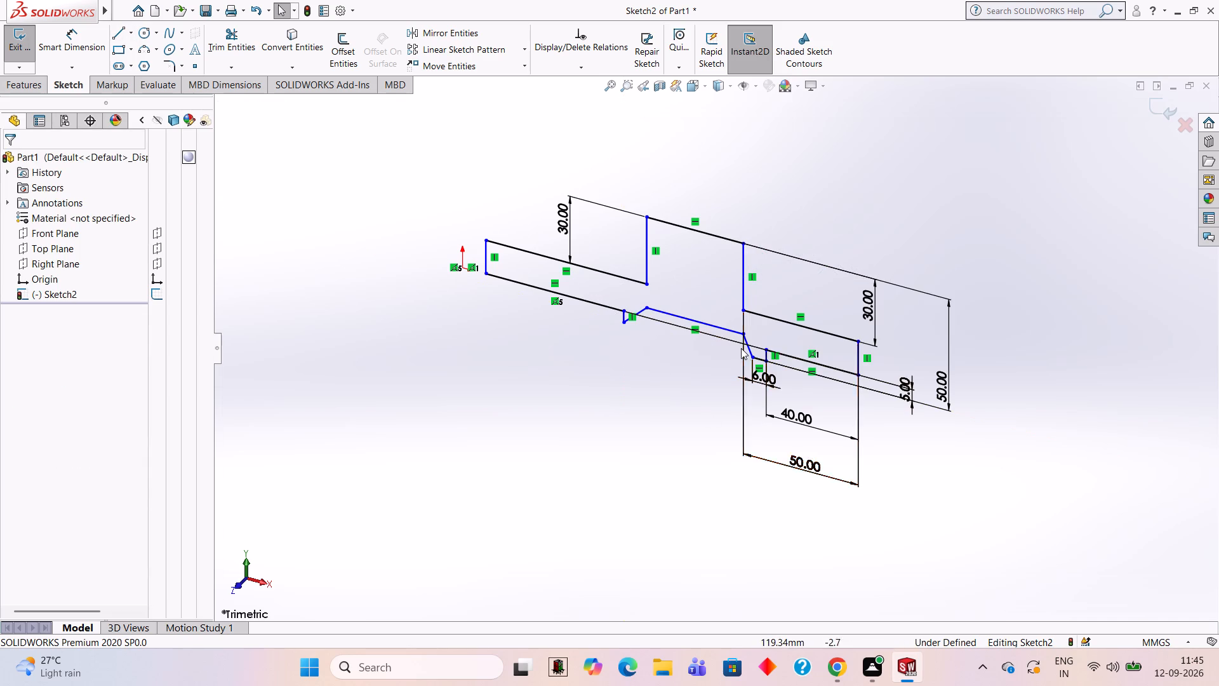
# Delete the remaining 10 mm sloped recess line and the 6 mm bottom line of the foot farther from the origin.
pyautogui.click(747, 346)
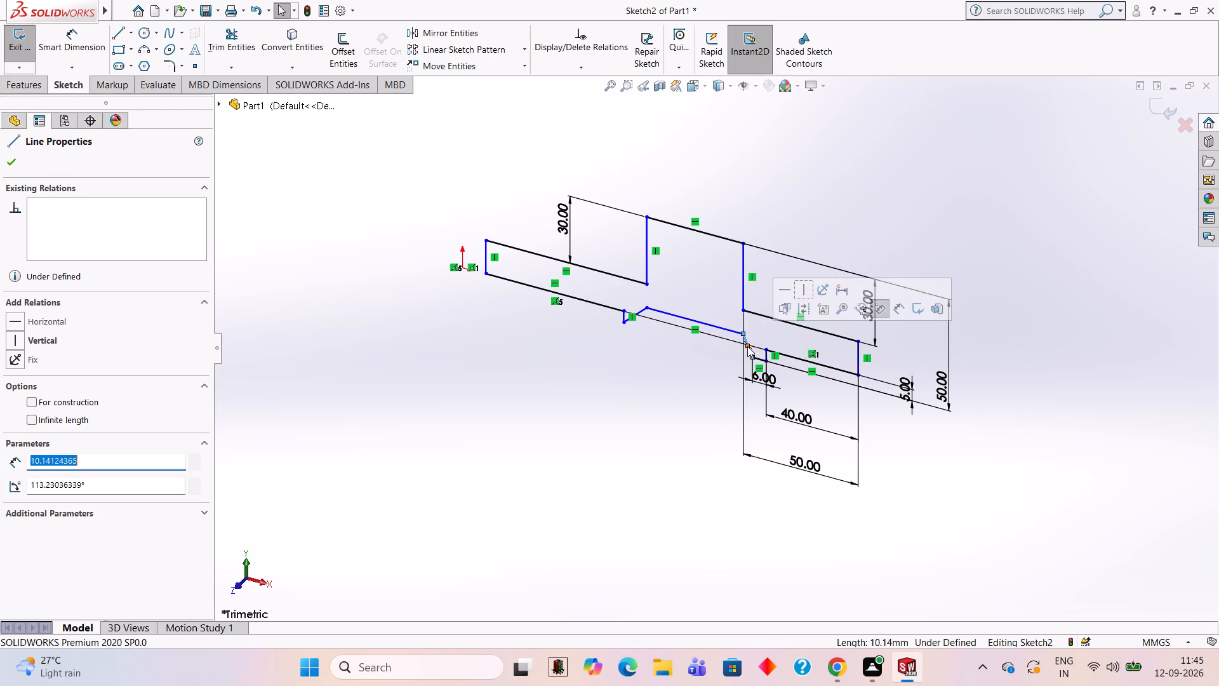
pyautogui.press('Delete')
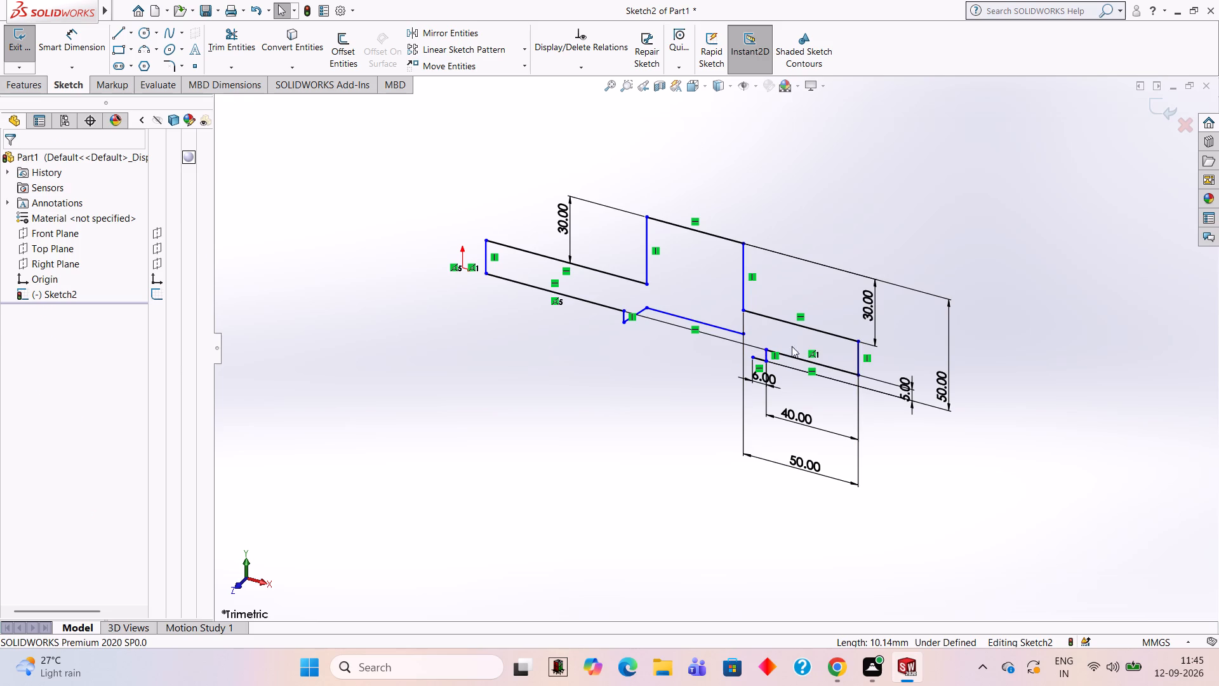
pyautogui.click(760, 357)
pyautogui.press('Delete')
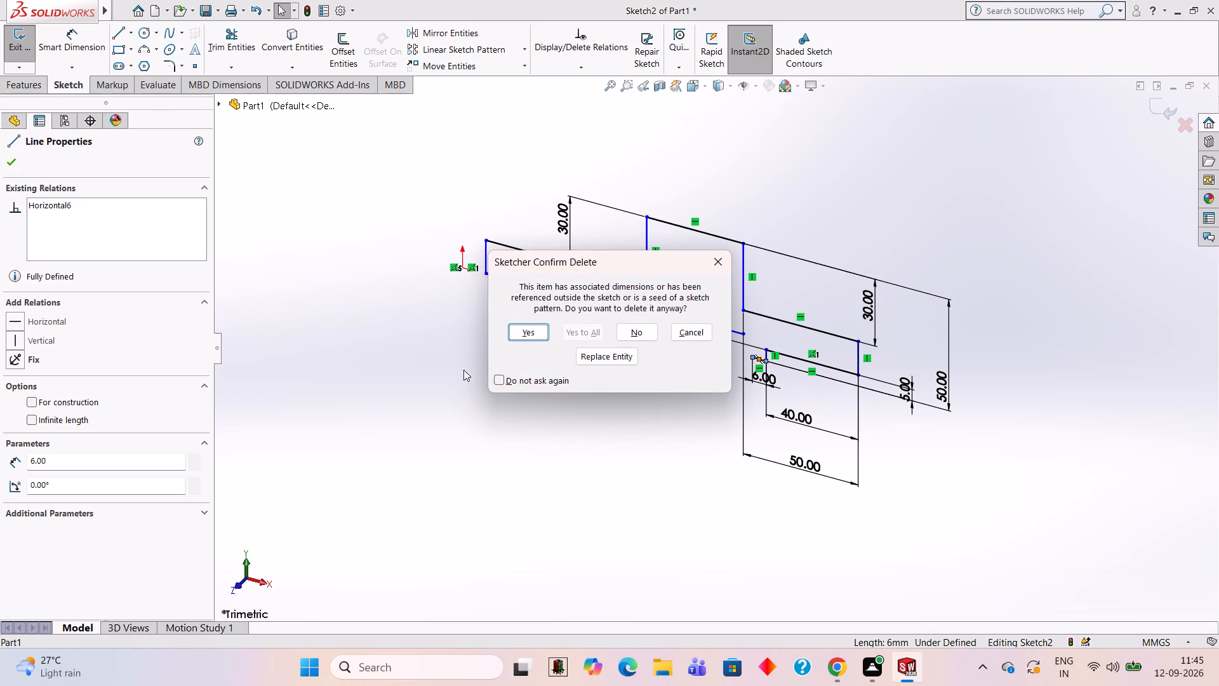
pyautogui.click(521, 338)
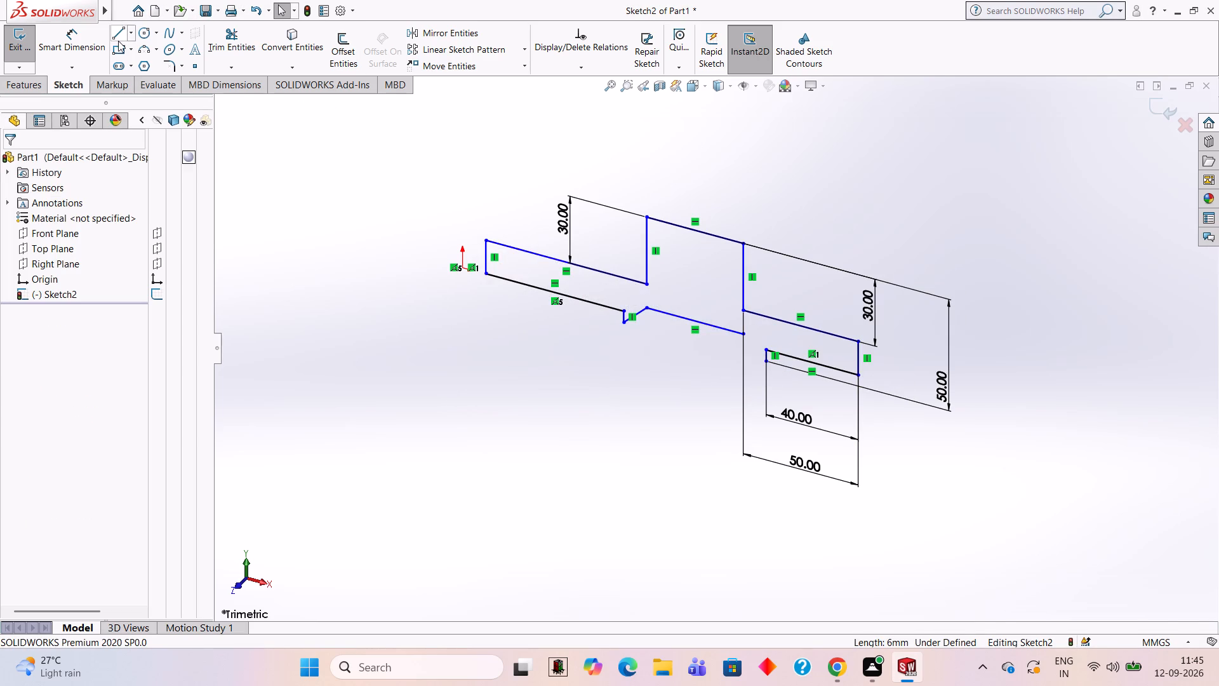
# Sketch a sloped line about 13.7 mm long from the recess's top line to the lower end of the far foot's vertical line.
pyautogui.click(115, 30)
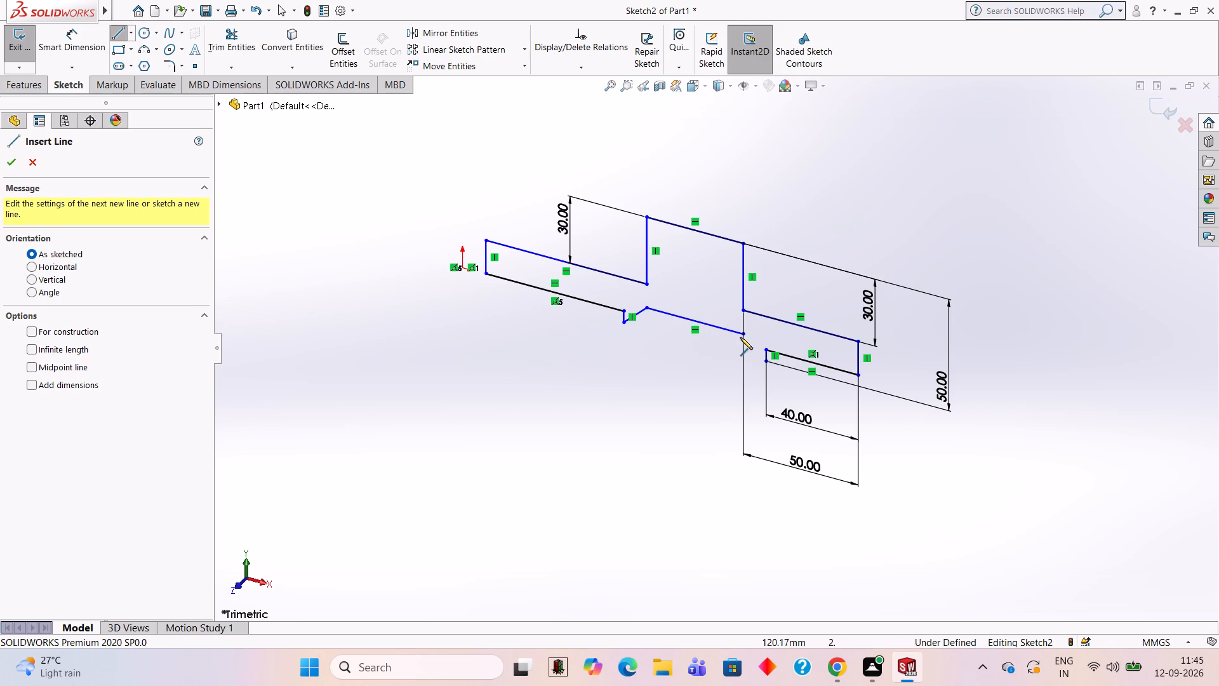
pyautogui.click(745, 336)
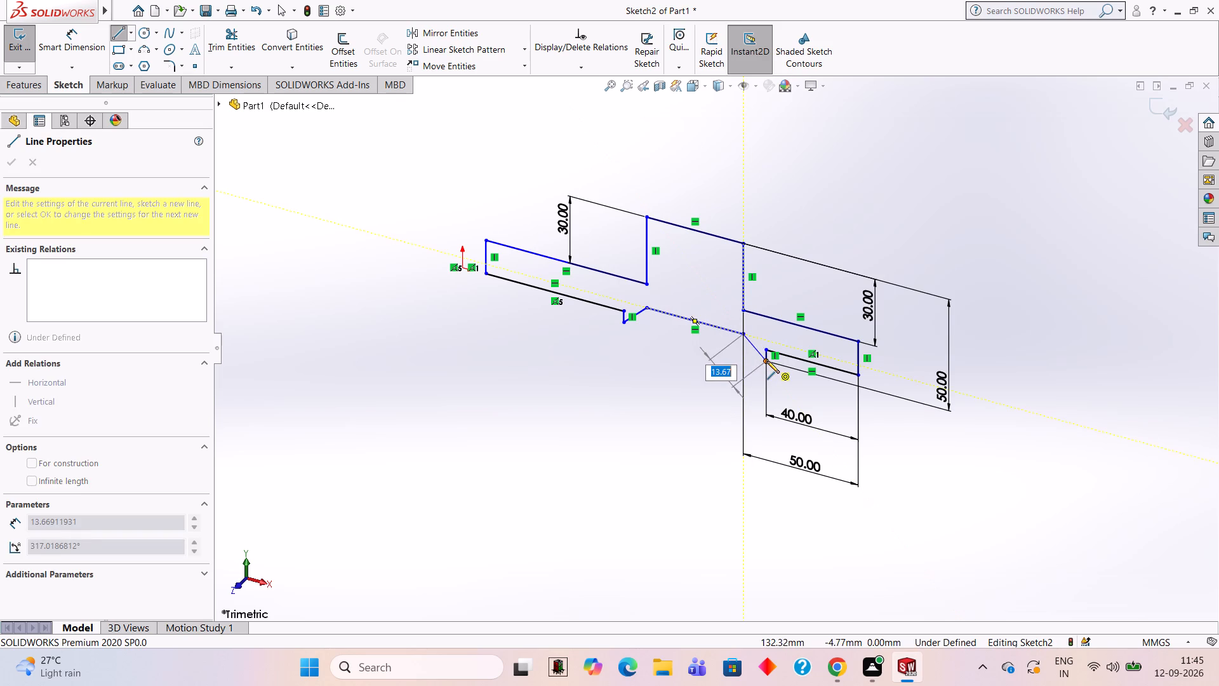
pyautogui.click(767, 361)
pyautogui.press('Escape')
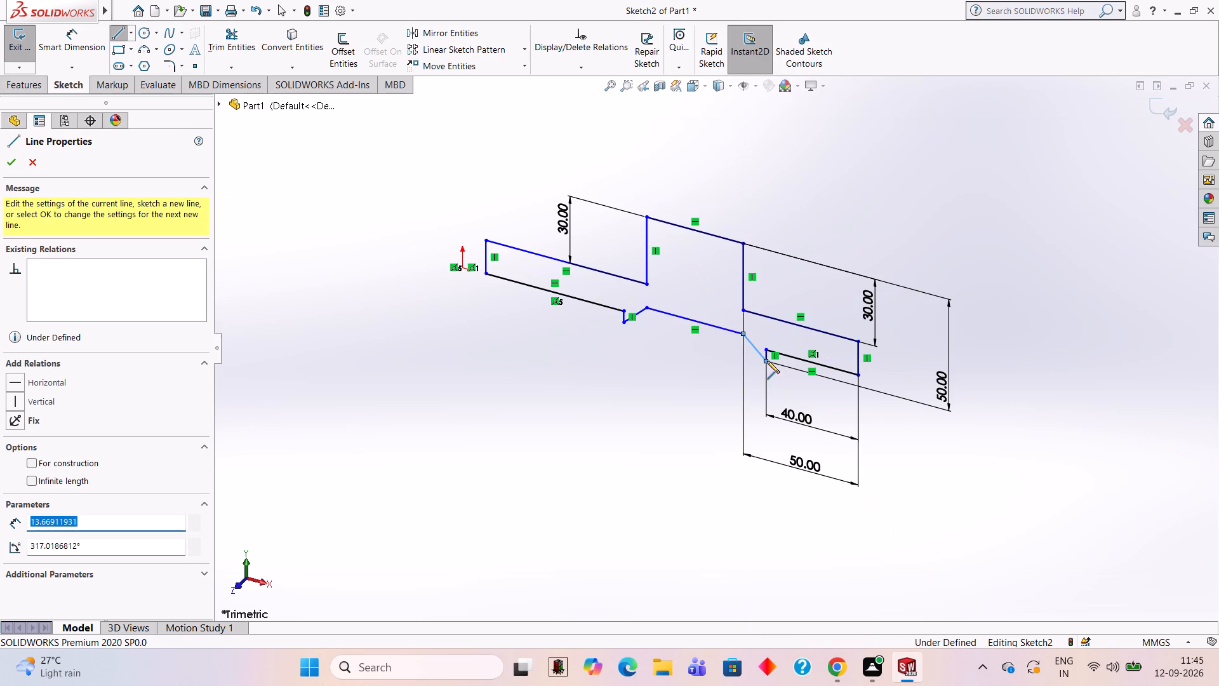
pyautogui.press('Escape')
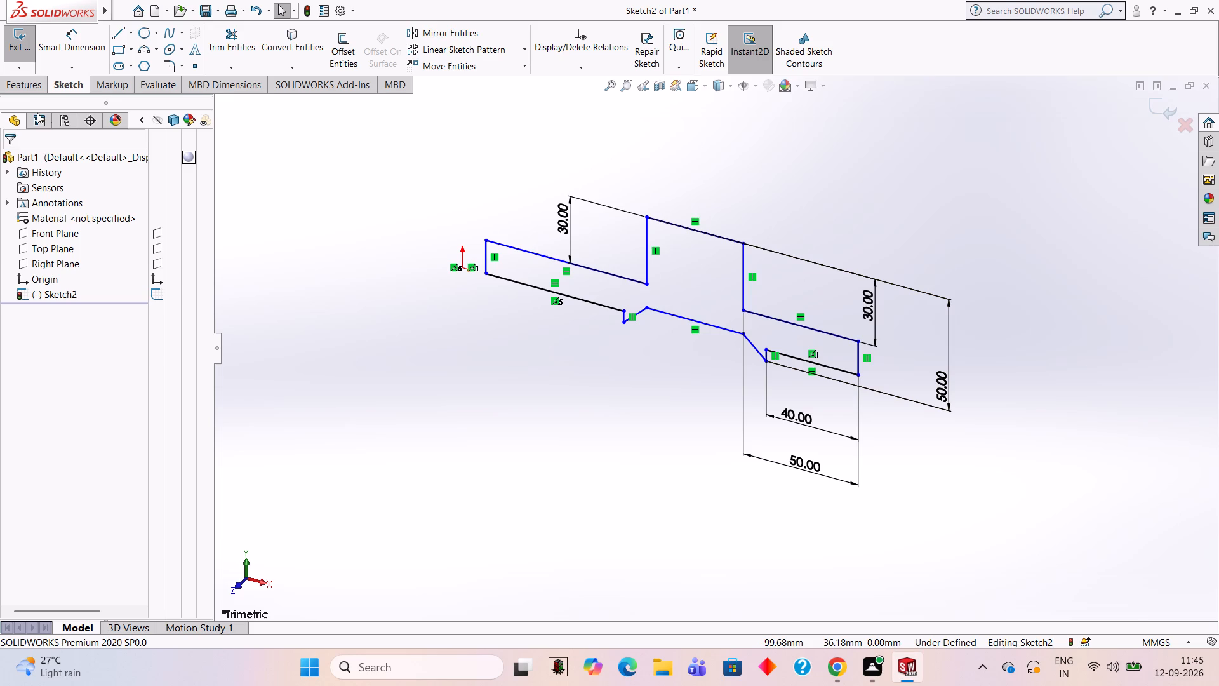
# Extrude the closed block profile 70 mm as a blind boss from the sketch plane.
pyautogui.click(38, 84)
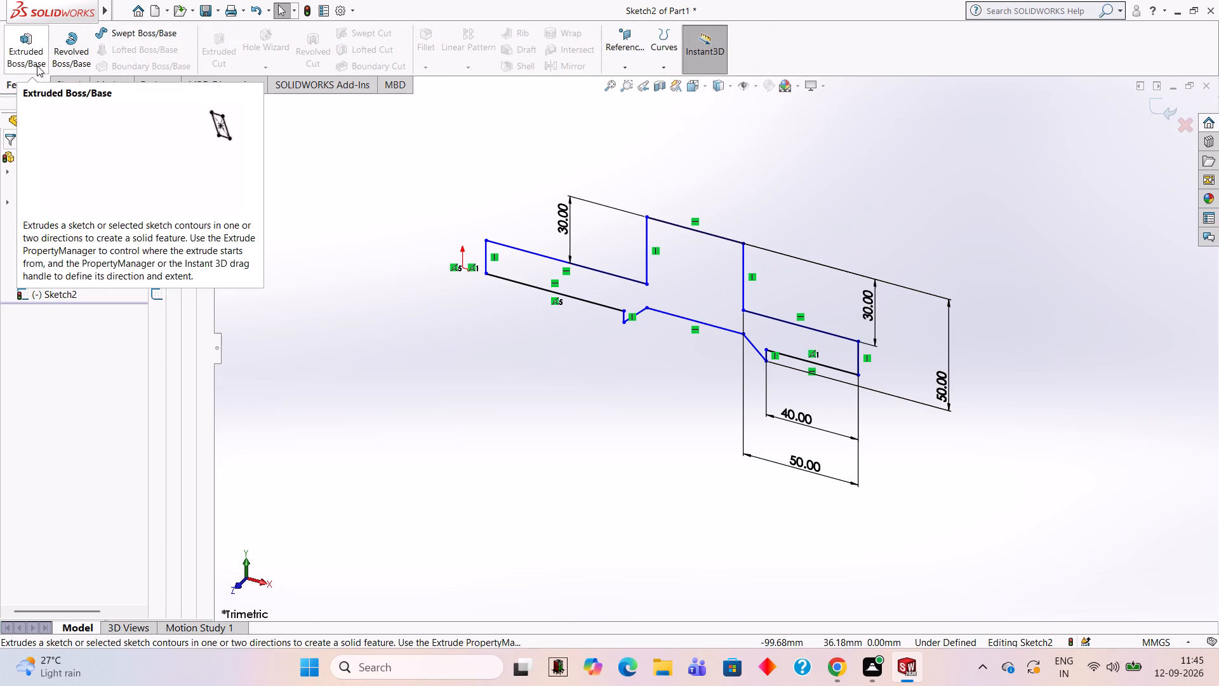
pyautogui.click(37, 65)
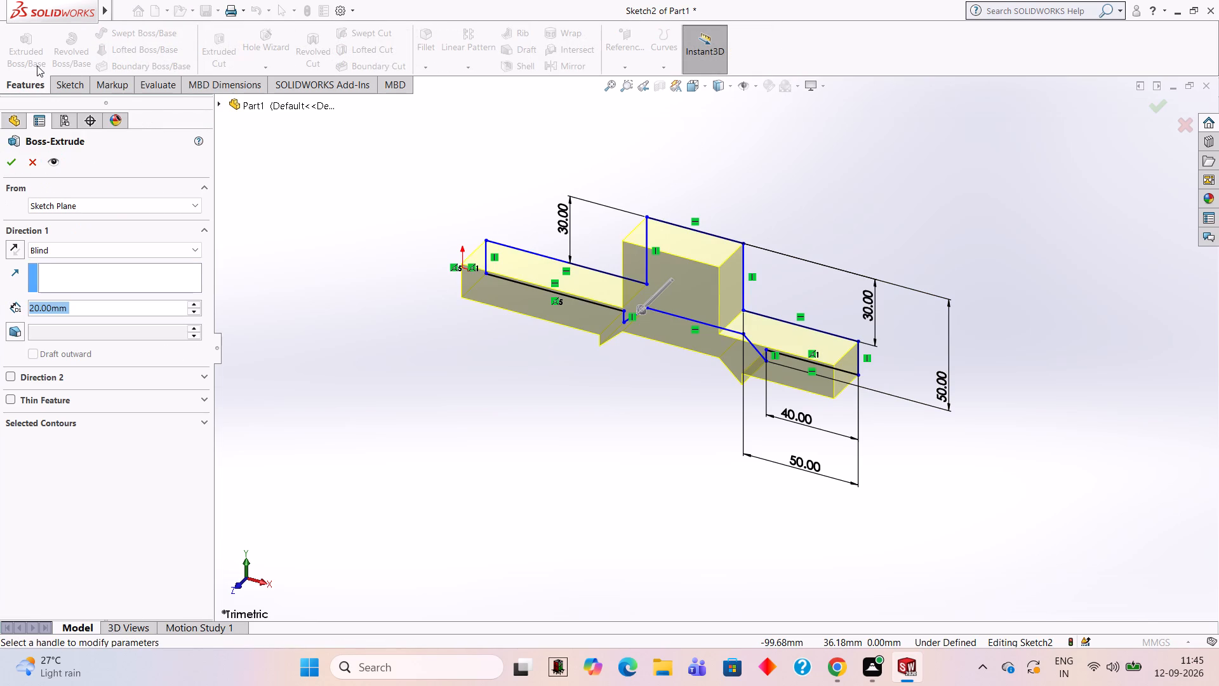
pyautogui.write('70')
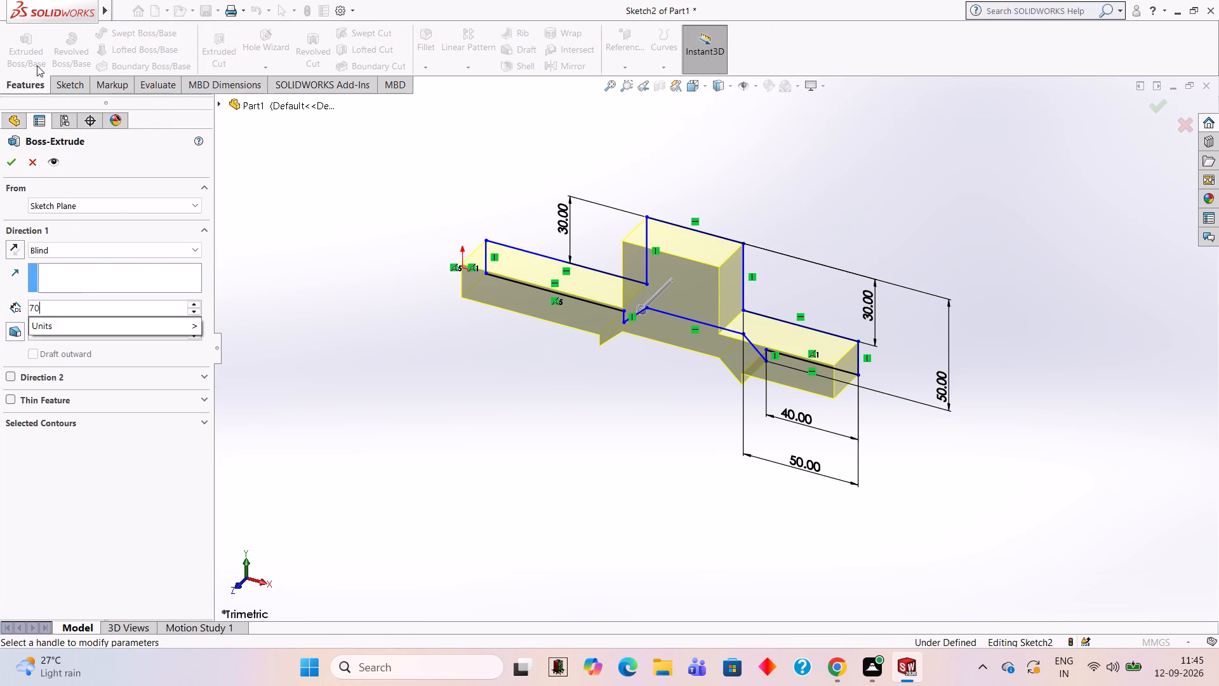
pyautogui.press('Return')
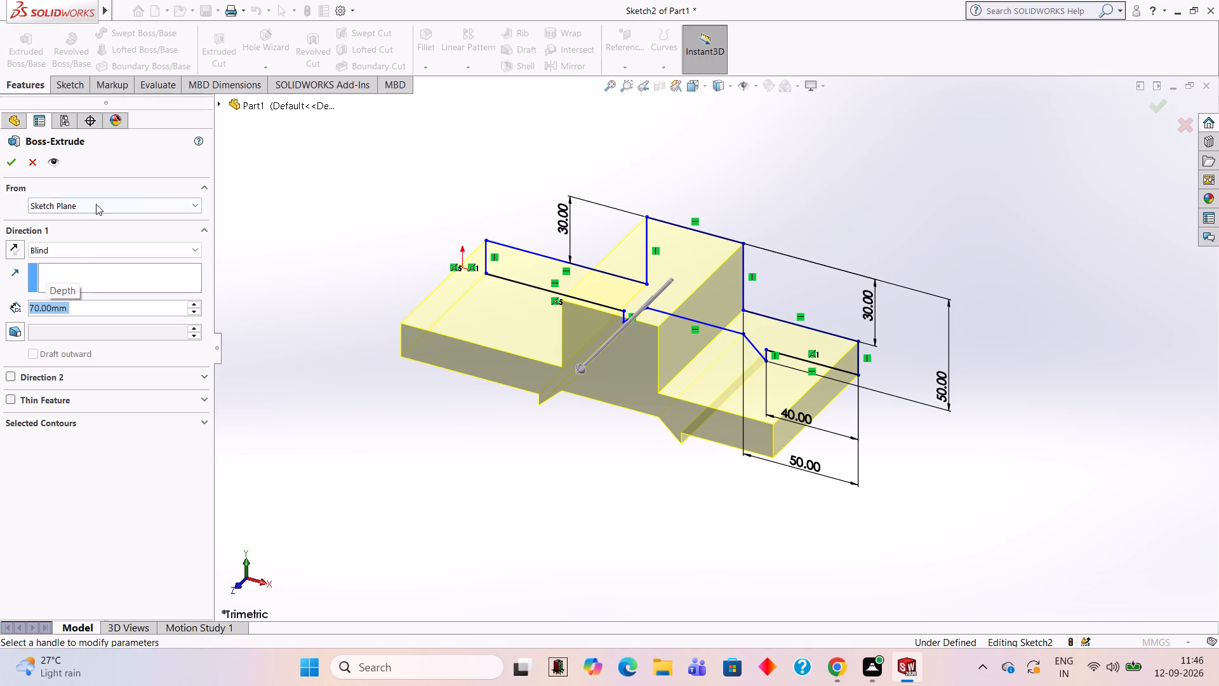
pyautogui.click(7, 155)
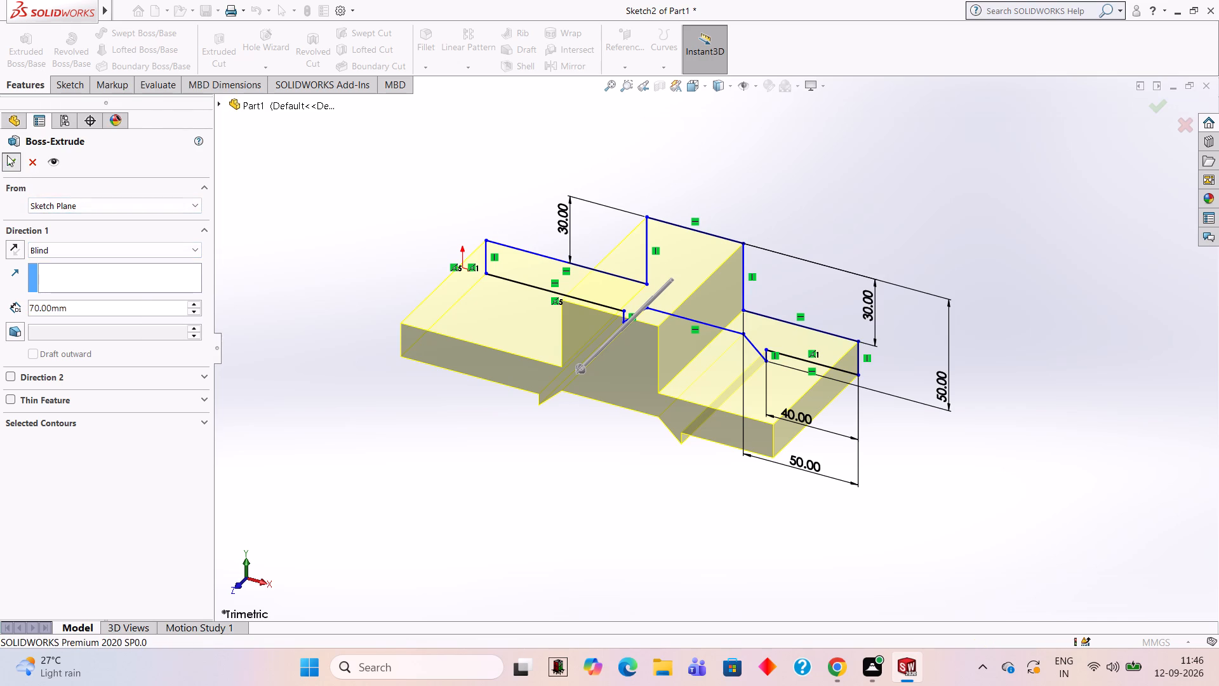
pyautogui.press('Escape')
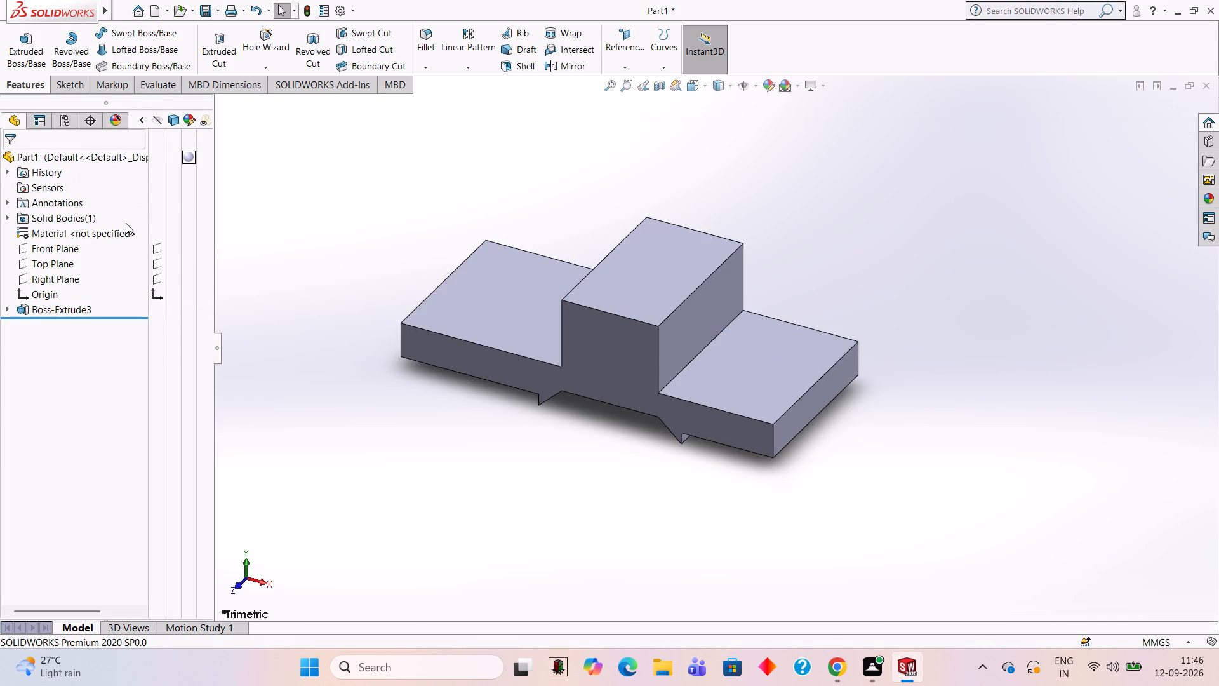
# Start a sketch on the top face of the origin-side arm.
pyautogui.click(515, 300)
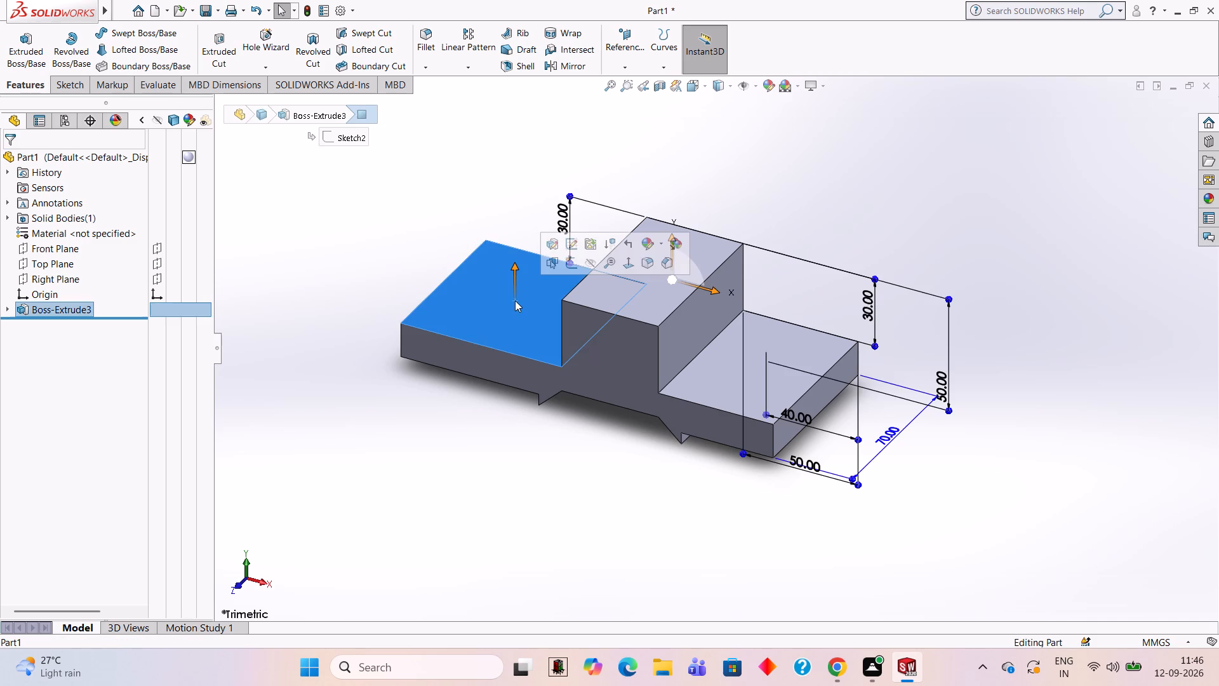
pyautogui.click(567, 264)
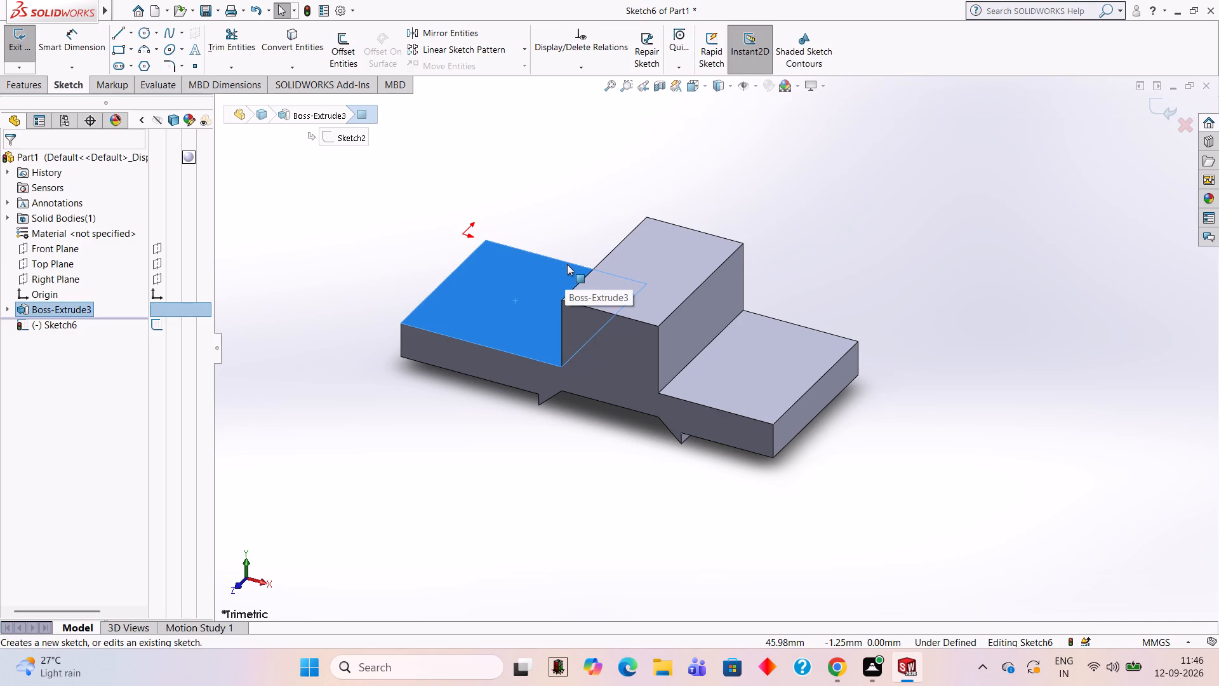
pyautogui.press('Escape')
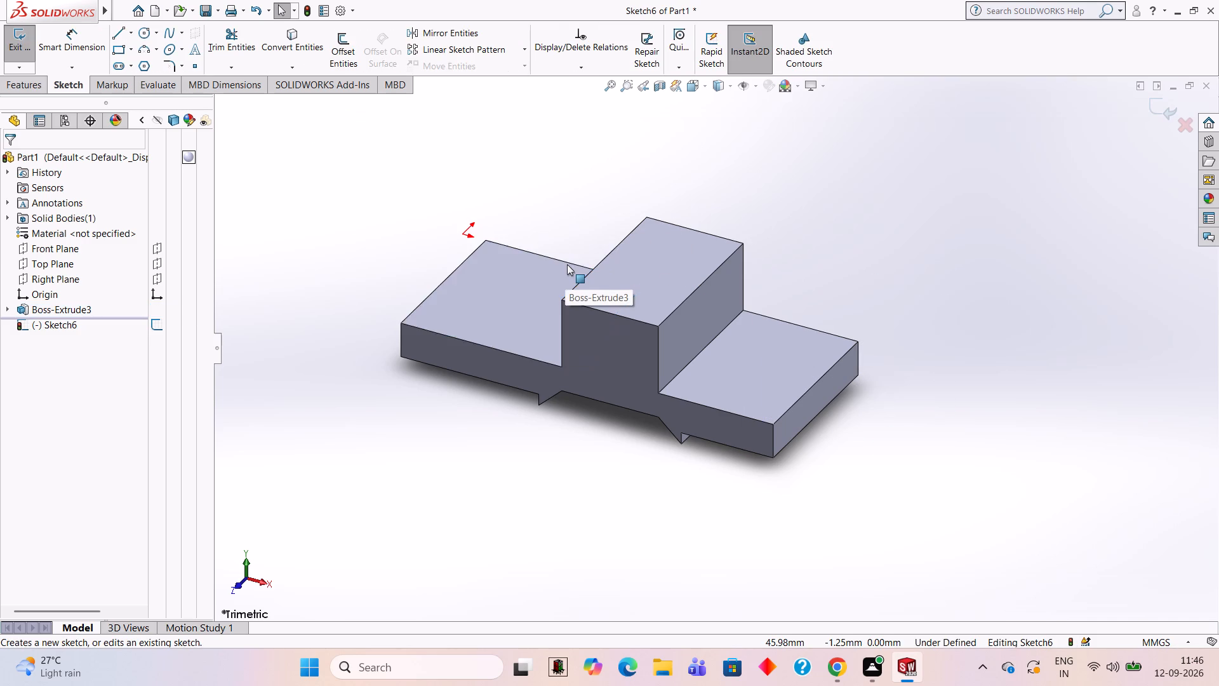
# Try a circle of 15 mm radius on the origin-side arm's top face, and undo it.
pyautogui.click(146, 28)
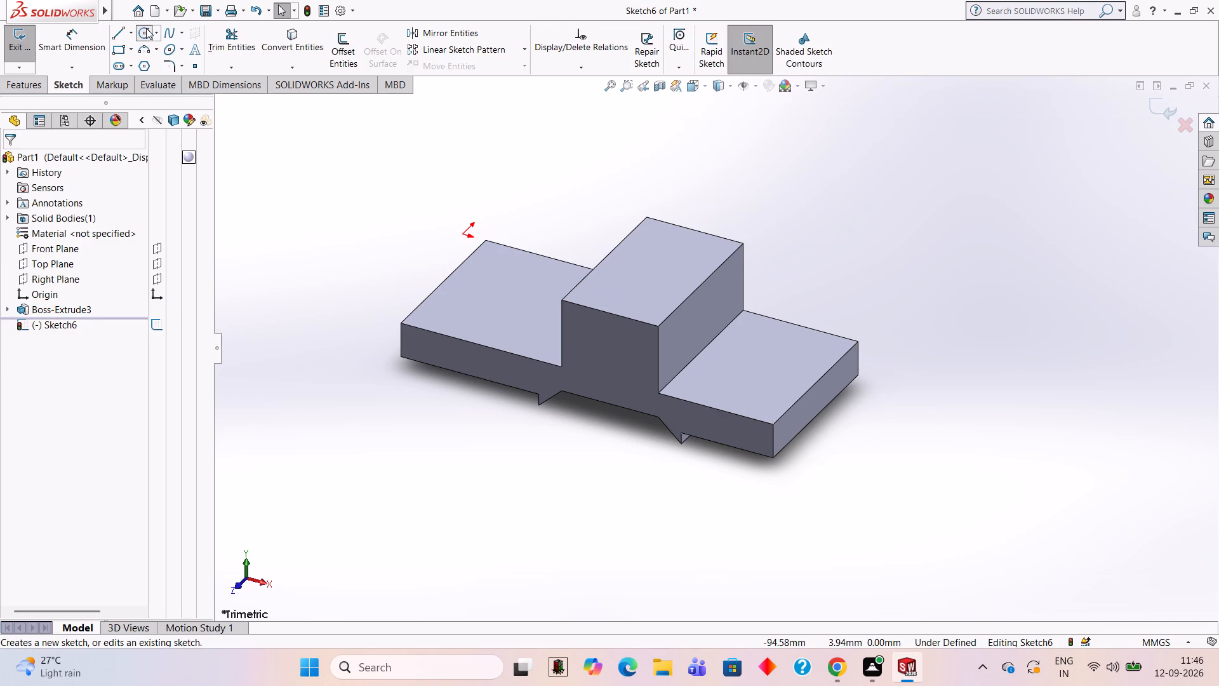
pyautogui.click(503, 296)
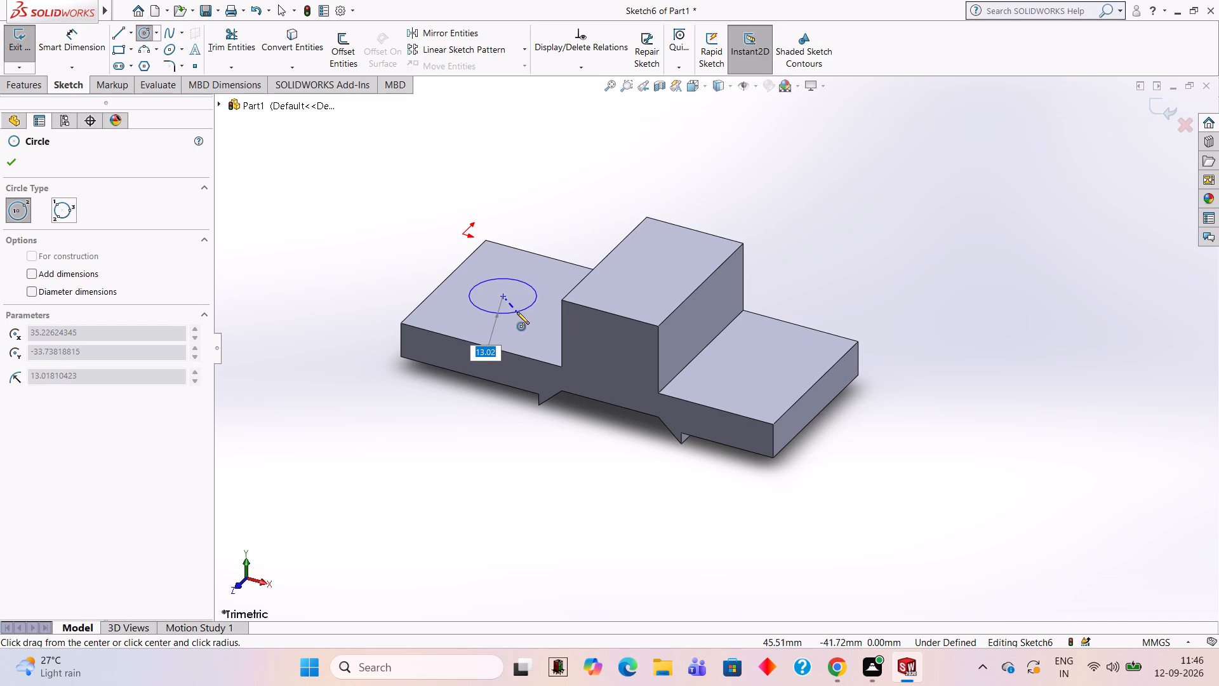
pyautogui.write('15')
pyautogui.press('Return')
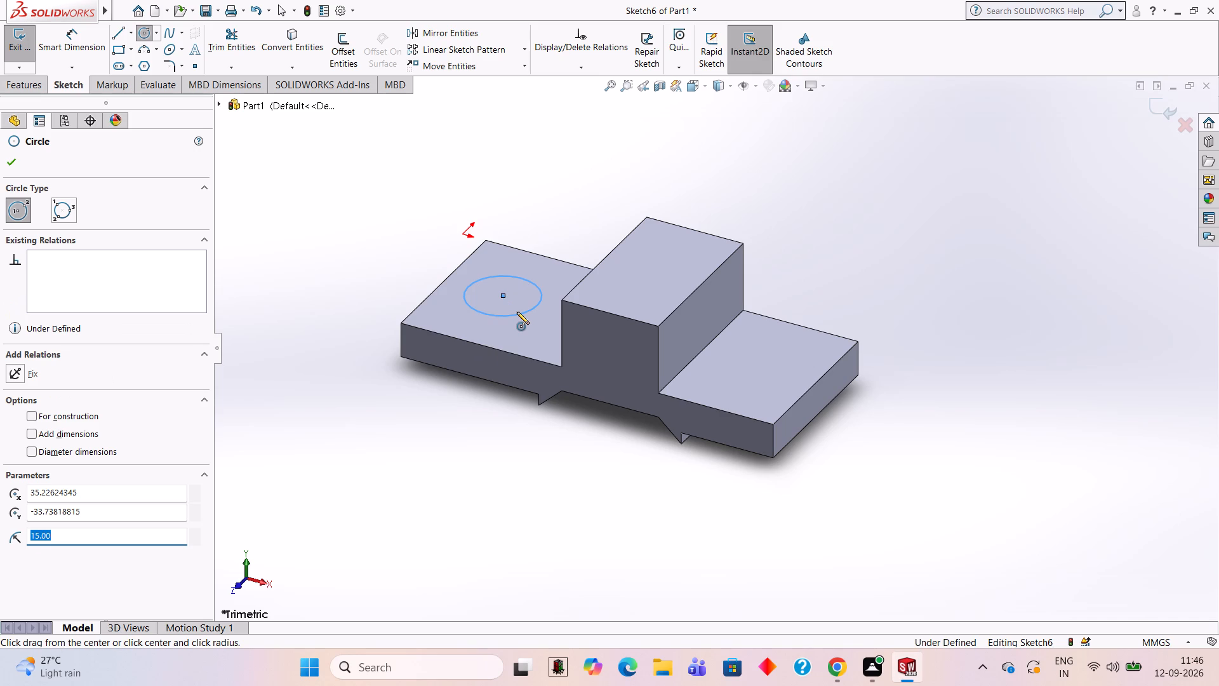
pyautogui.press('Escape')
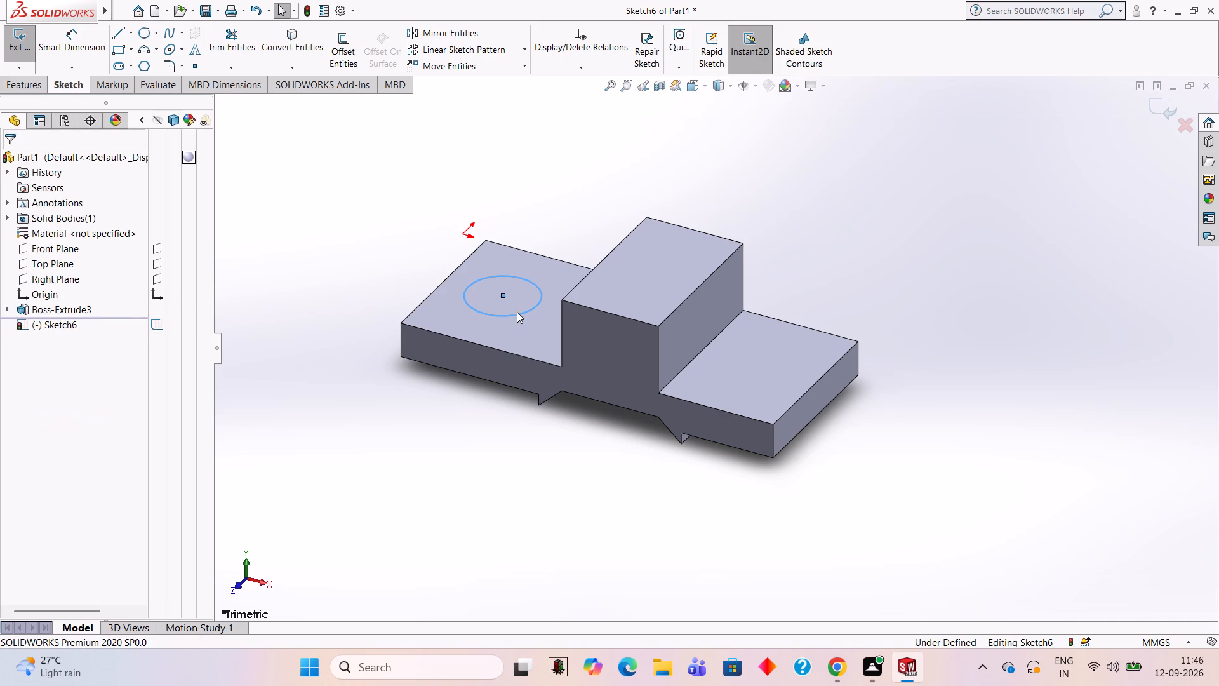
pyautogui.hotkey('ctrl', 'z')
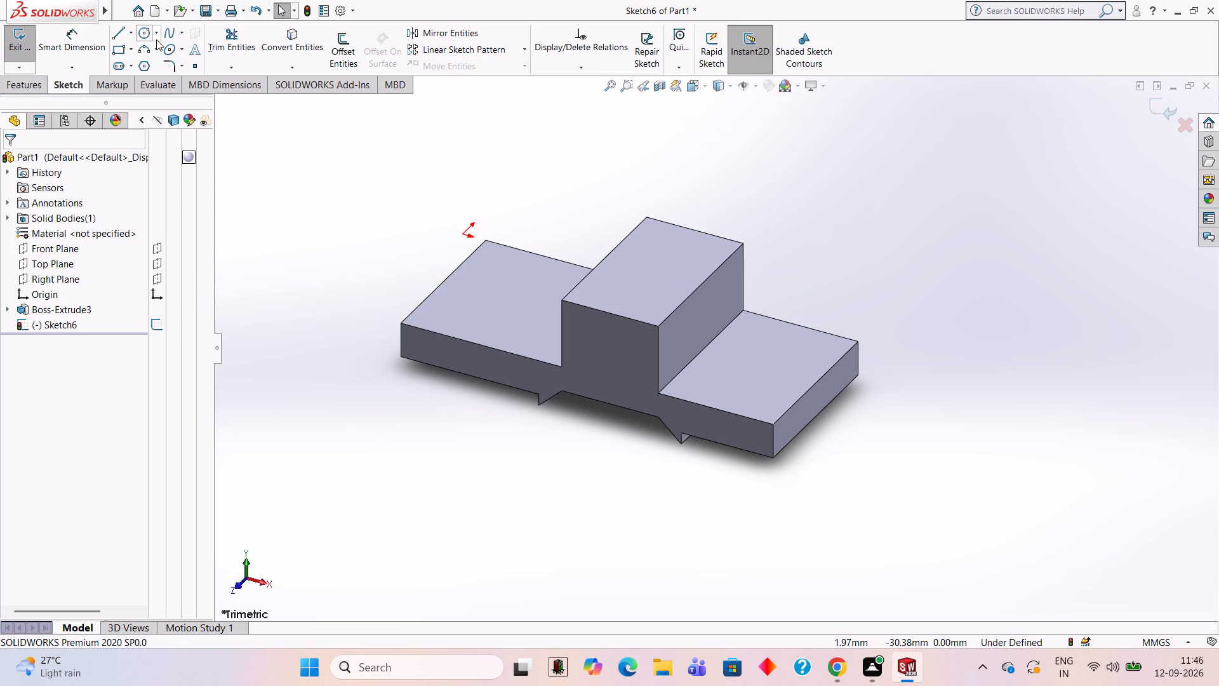
# Sketch a circle of 10 mm radius near the middle of the origin-side arm's top face.
pyautogui.click(149, 36)
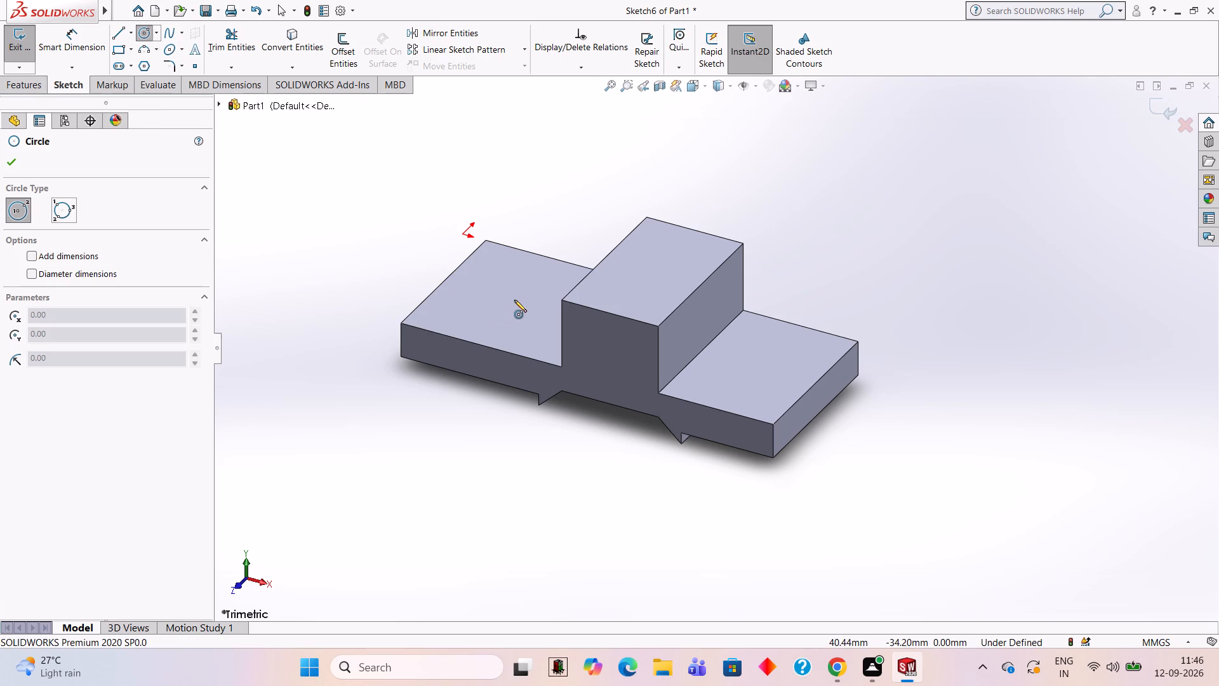
pyautogui.click(509, 298)
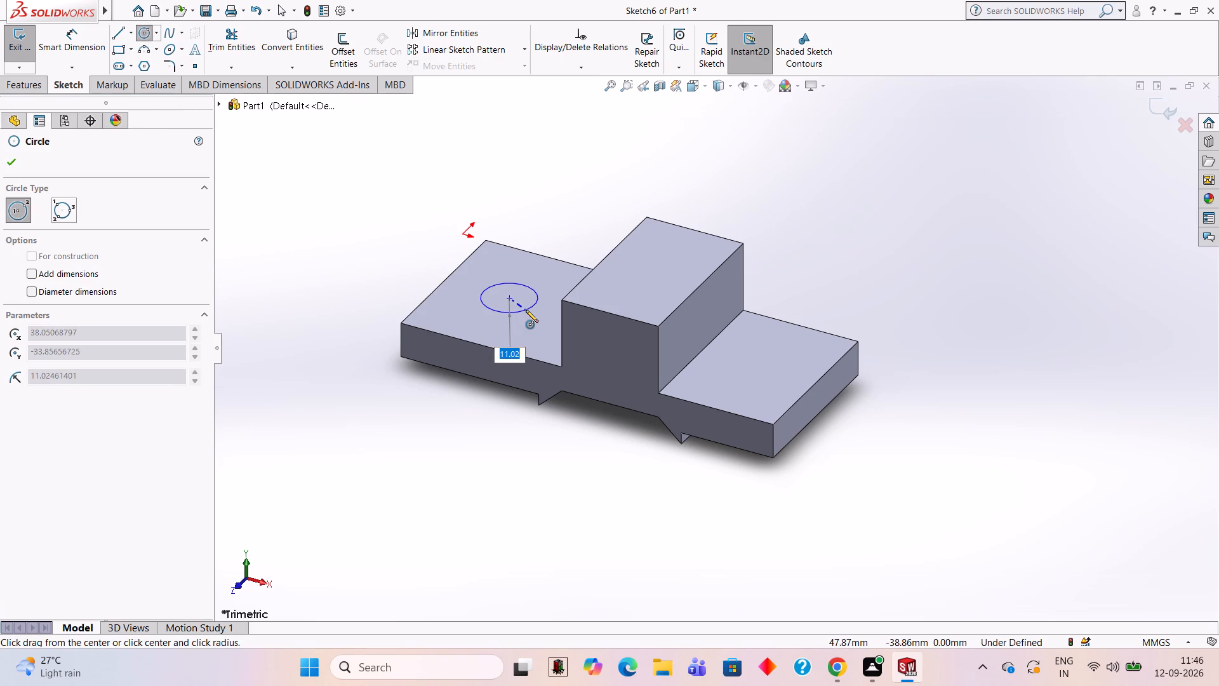
pyautogui.write('12')
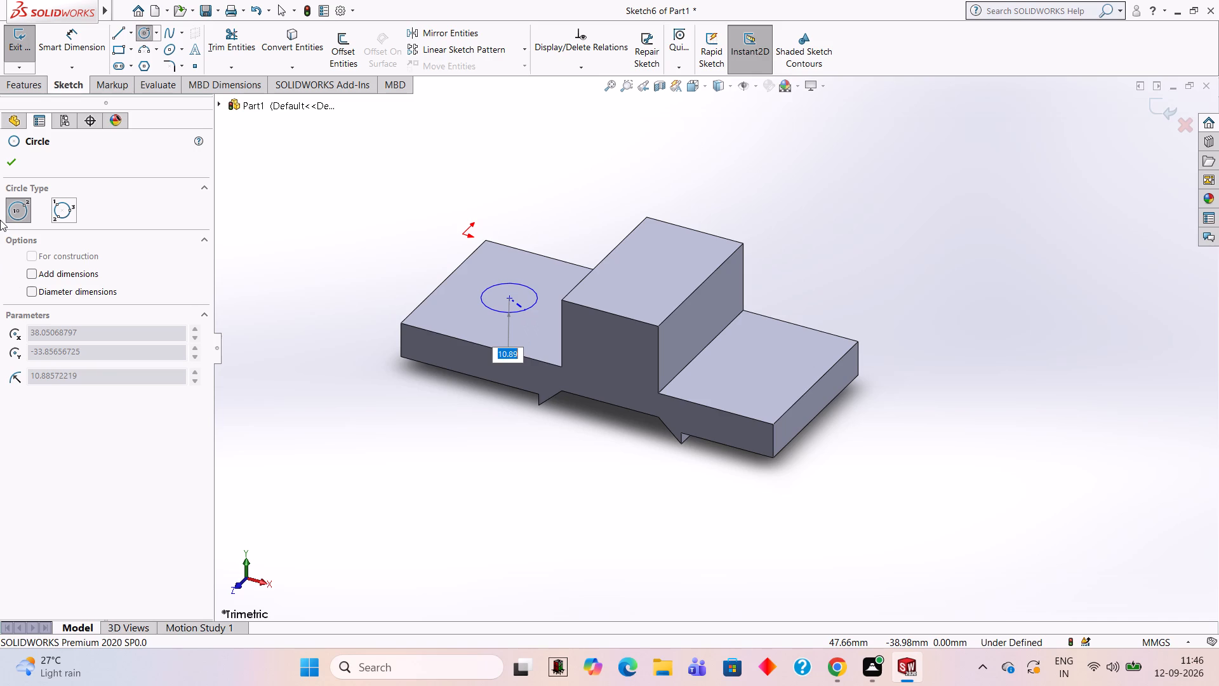
pyautogui.write('10')
pyautogui.press('Return')
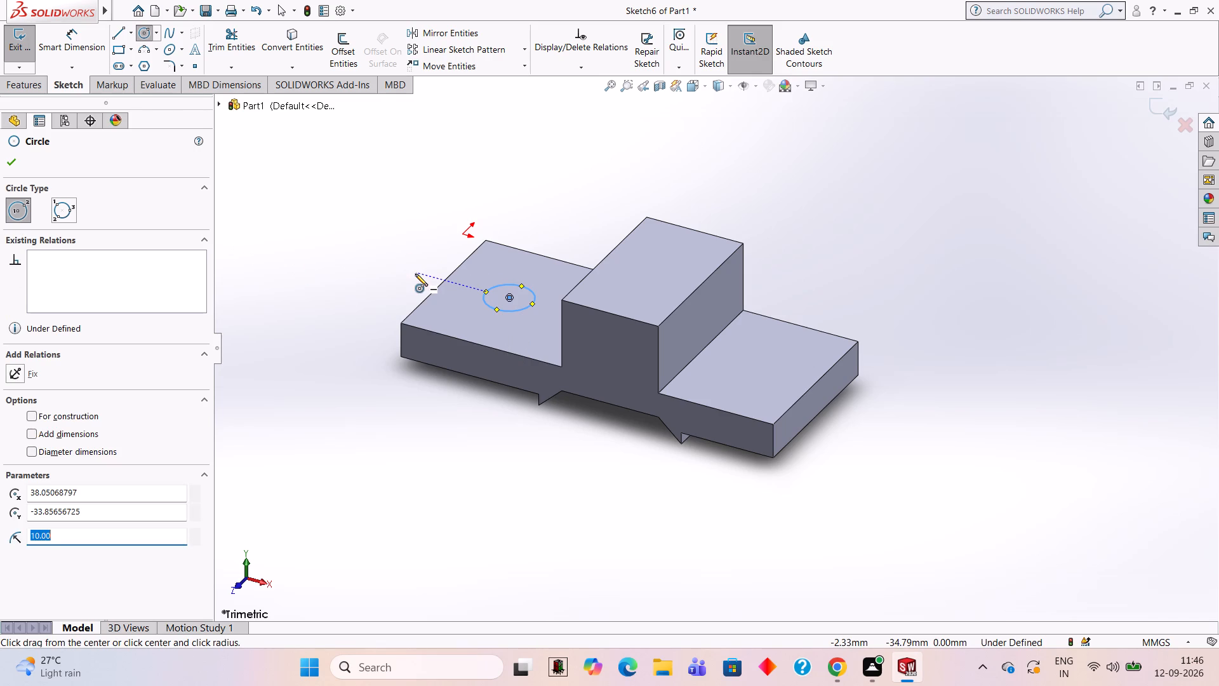
pyautogui.press('Escape')
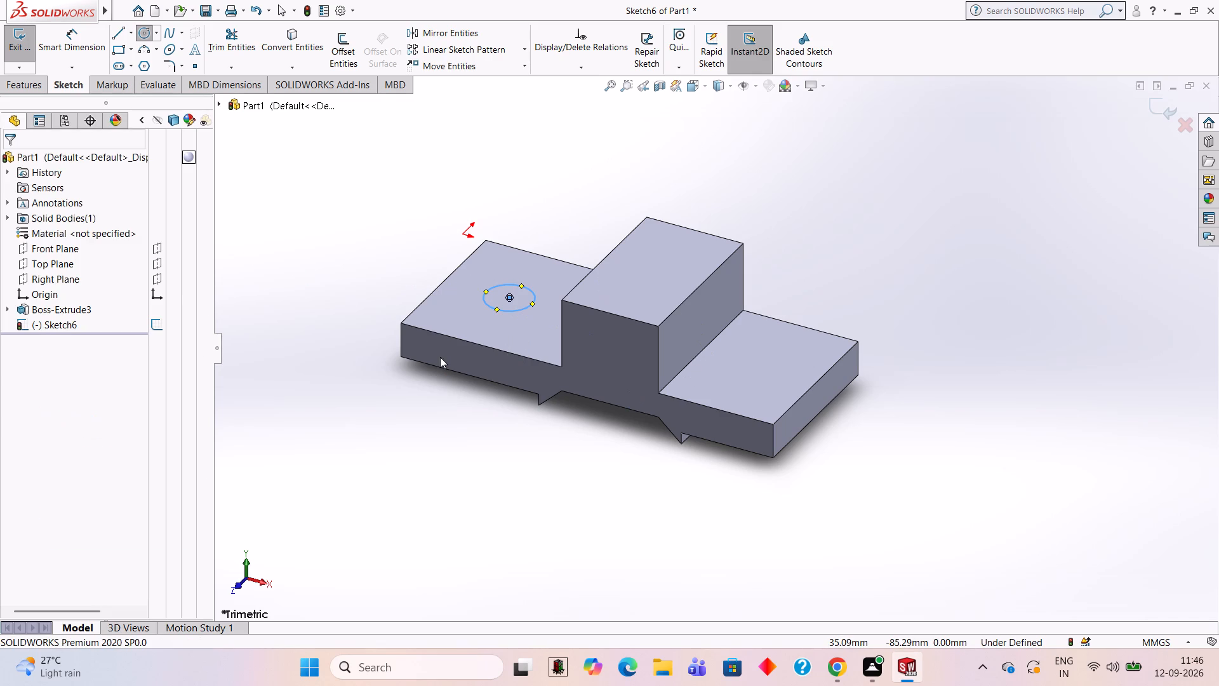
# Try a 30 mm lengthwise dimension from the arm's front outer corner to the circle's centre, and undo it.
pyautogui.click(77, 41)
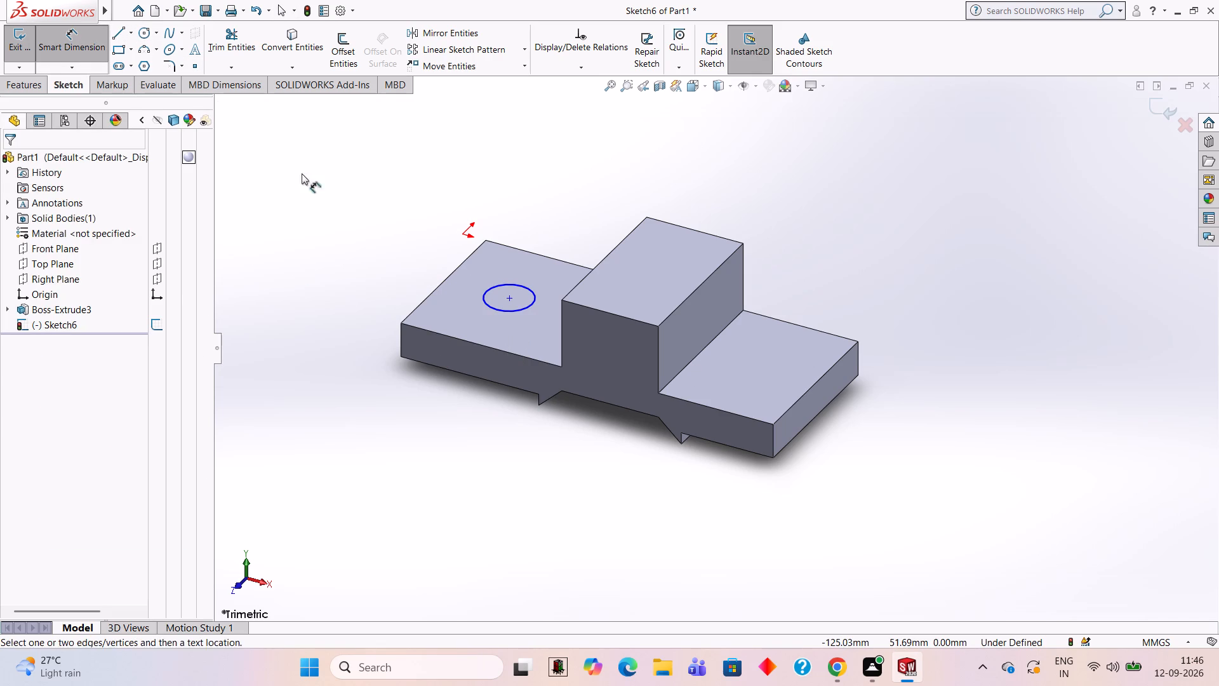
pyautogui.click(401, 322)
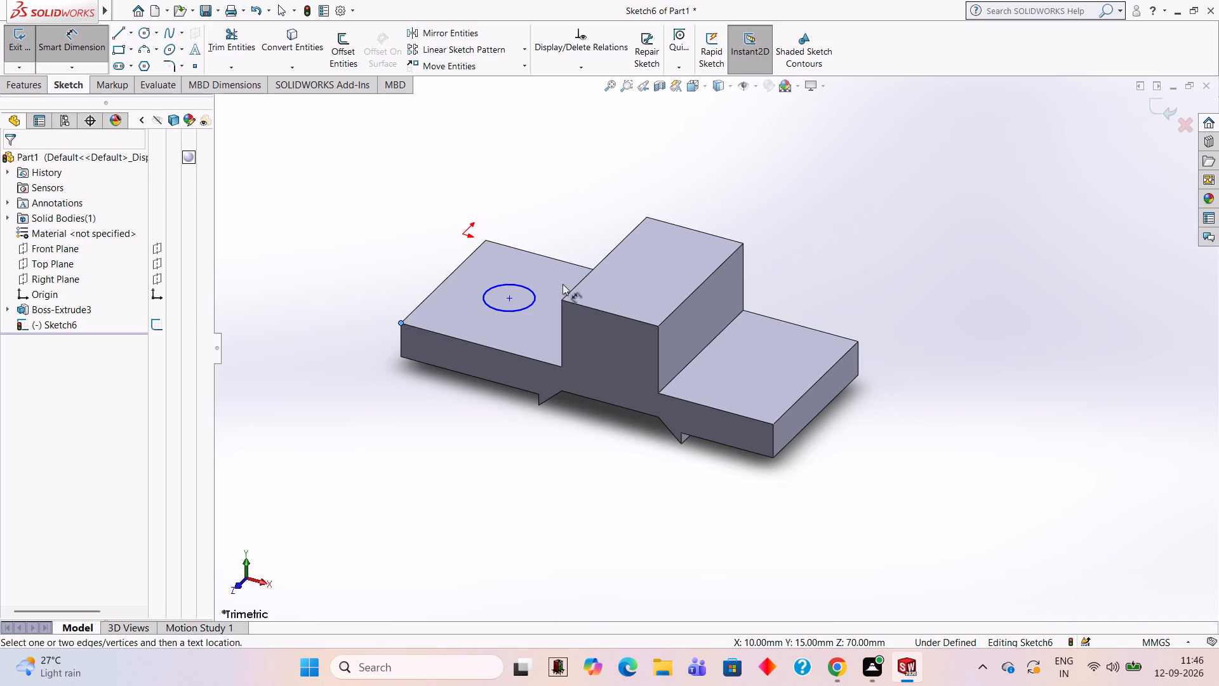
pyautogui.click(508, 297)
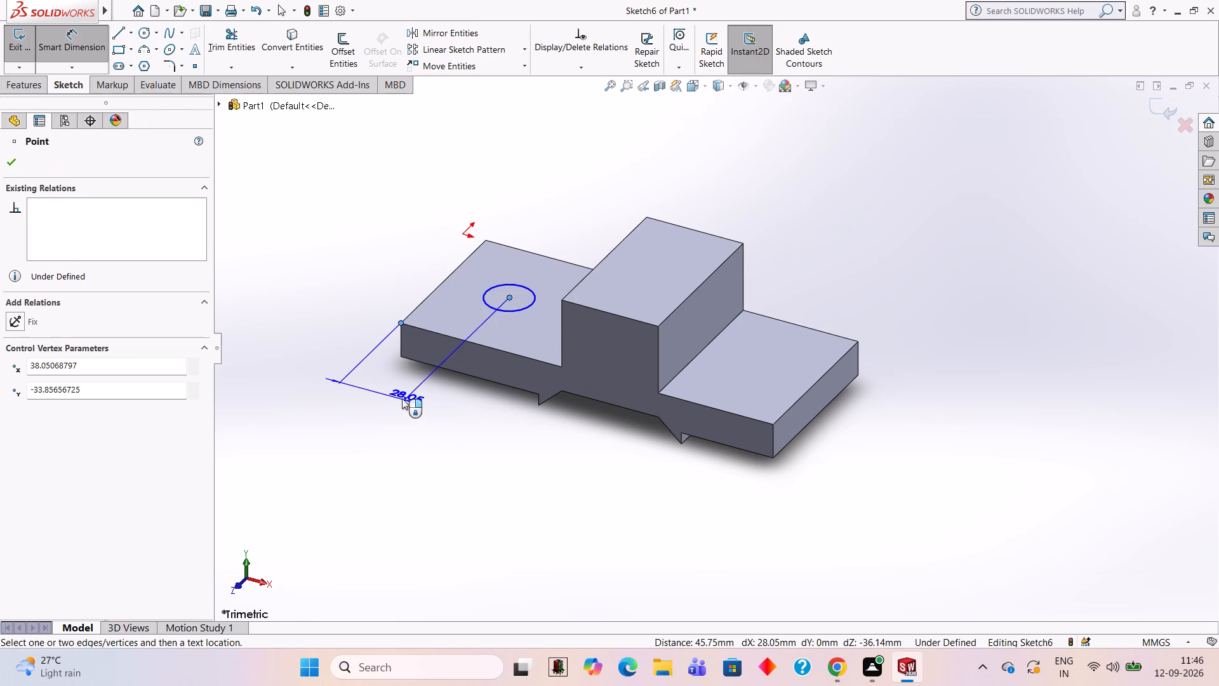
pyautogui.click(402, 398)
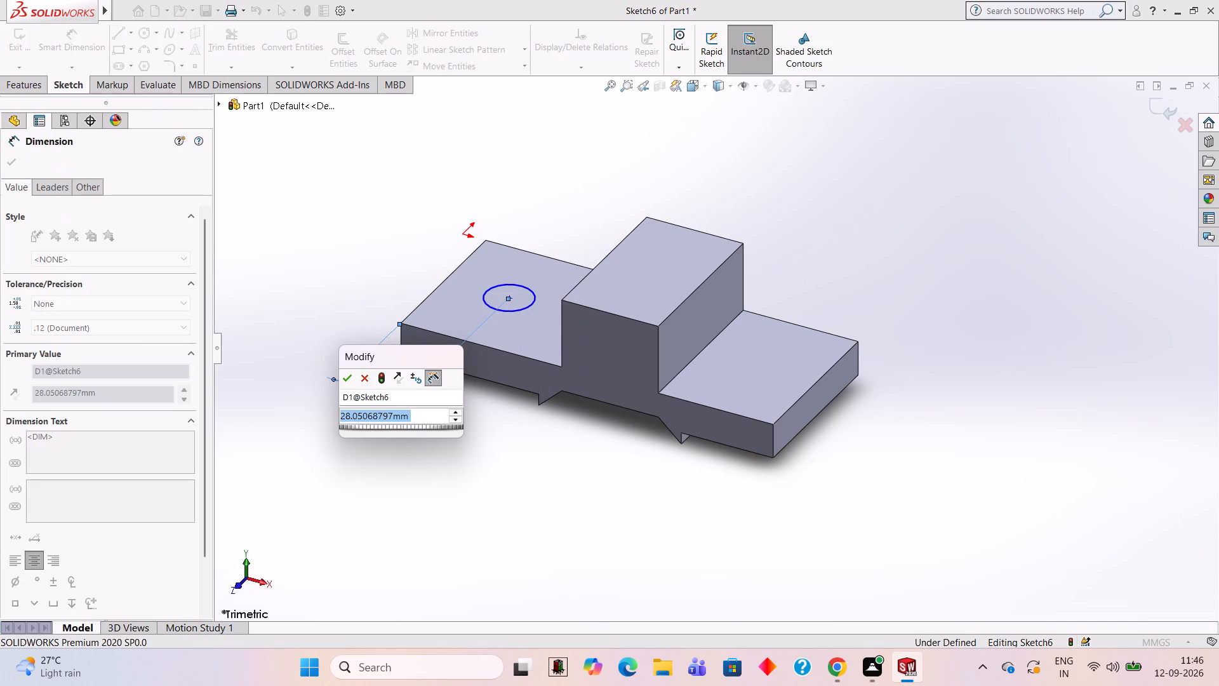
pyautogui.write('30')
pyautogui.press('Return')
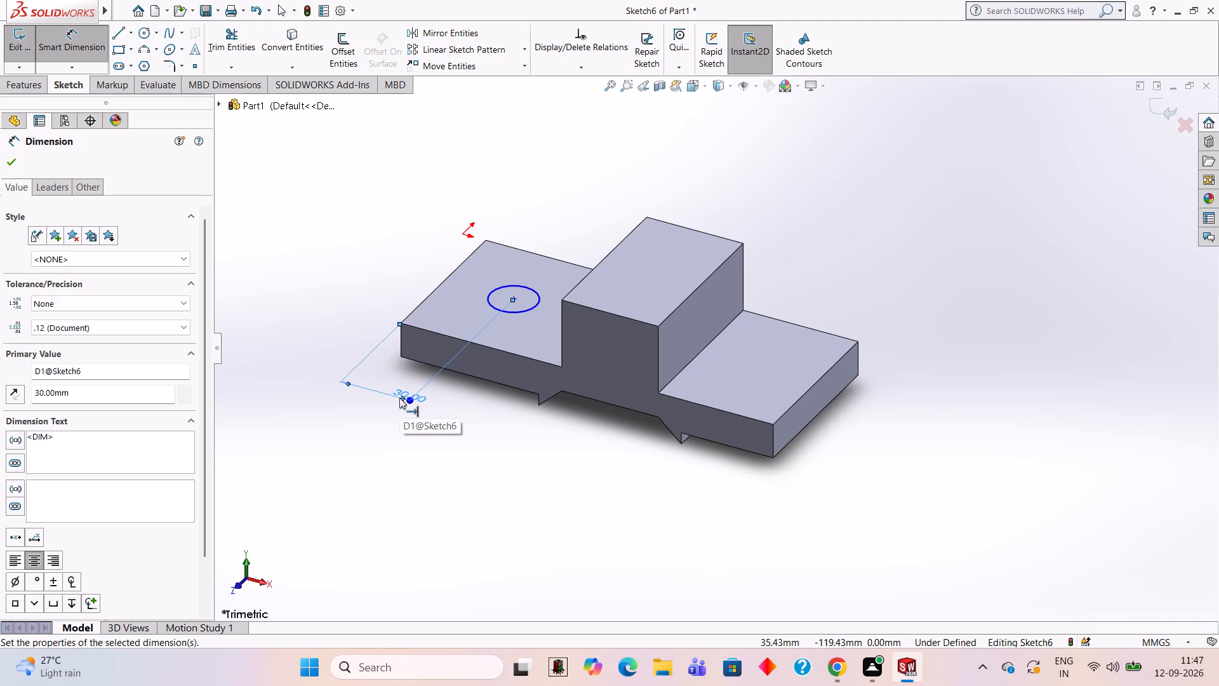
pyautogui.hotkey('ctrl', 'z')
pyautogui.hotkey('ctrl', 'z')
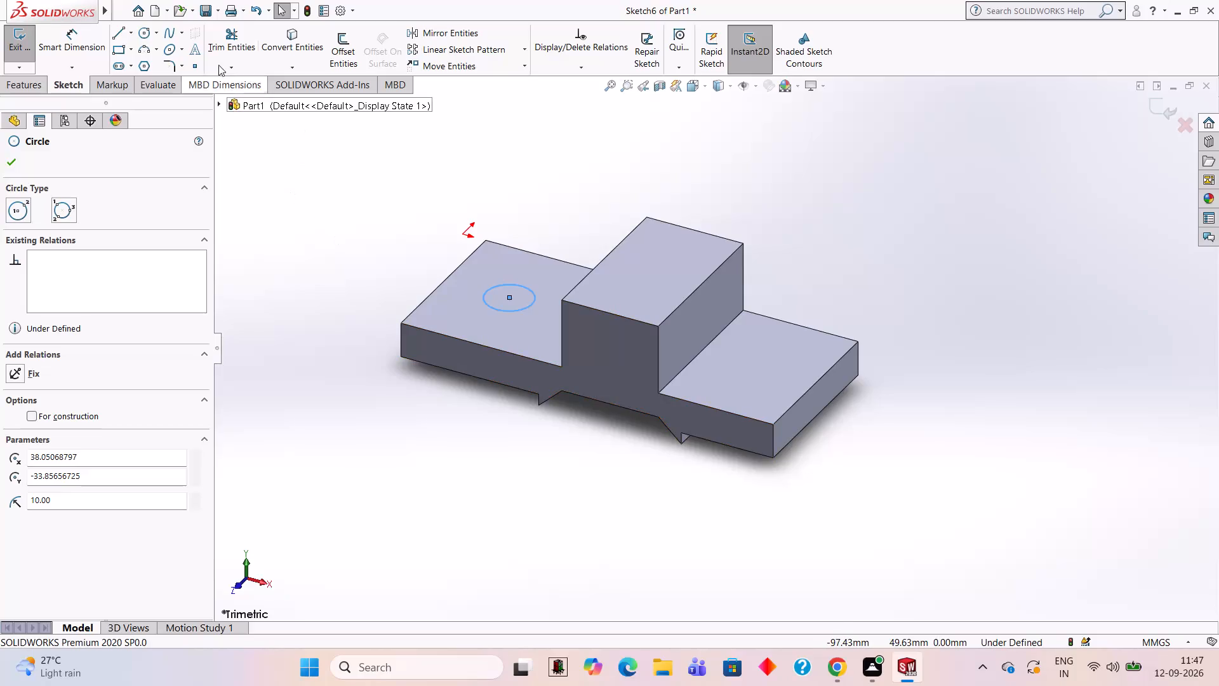
# Dimension the circle's centre 20 mm lengthwise from the origin-side arm's front outer corner.
pyautogui.click(82, 32)
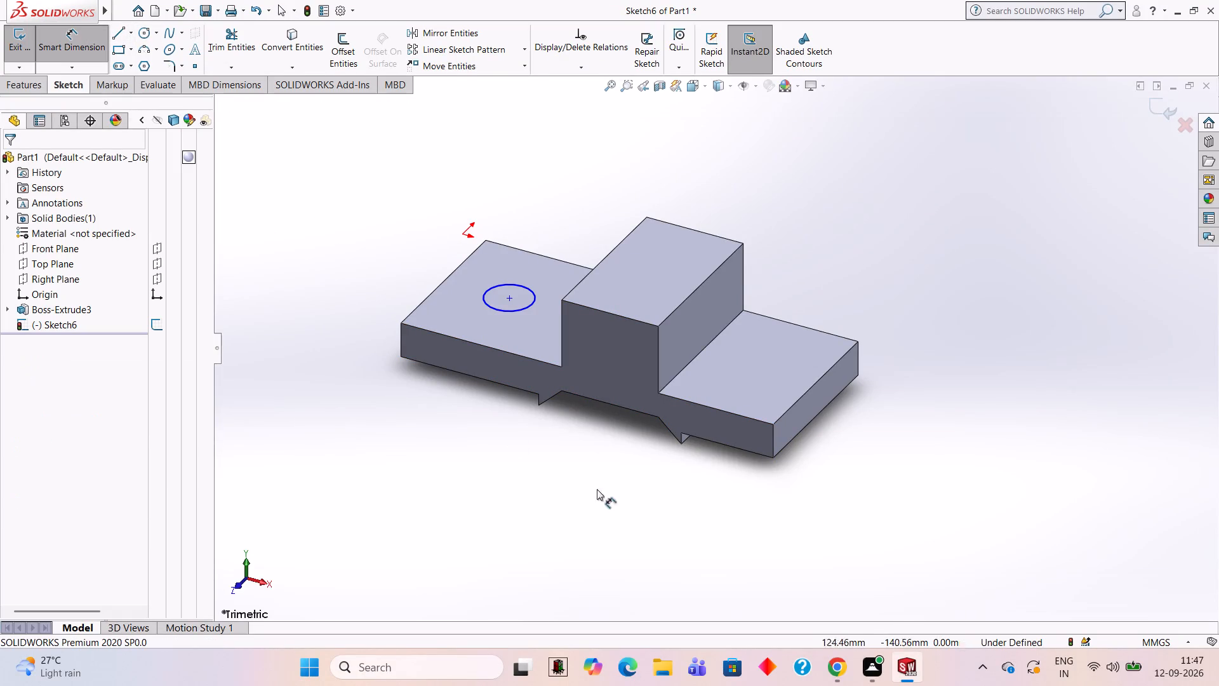
pyautogui.click(403, 323)
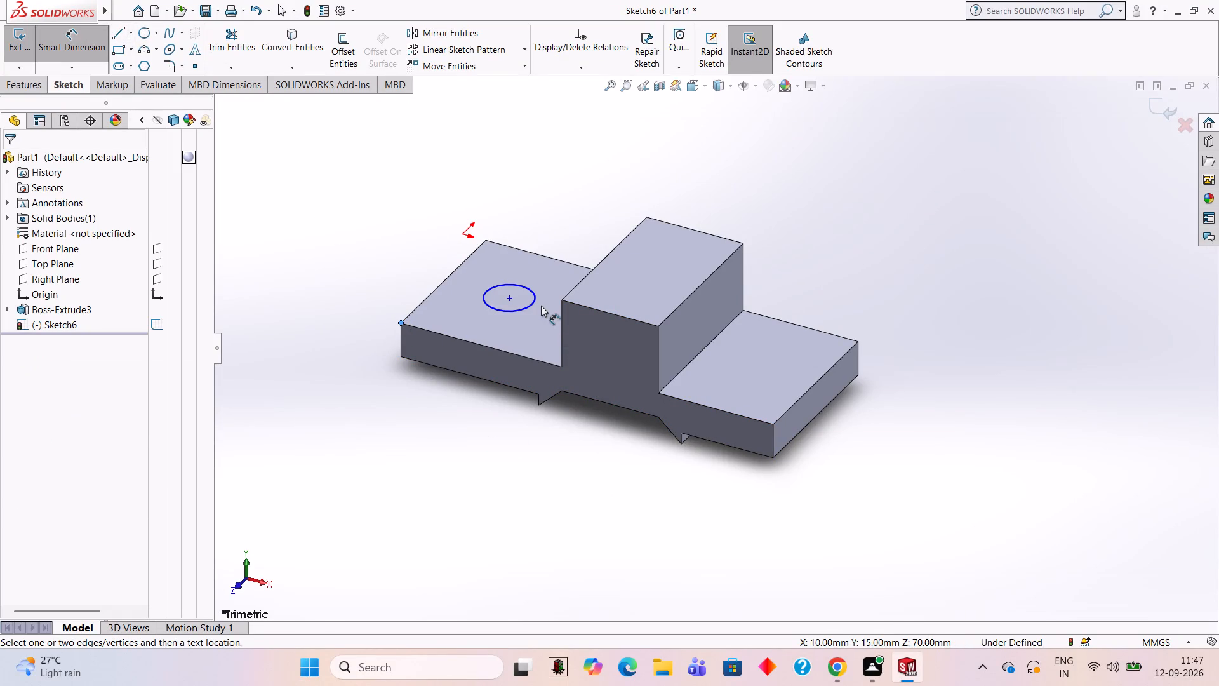
pyautogui.click(507, 297)
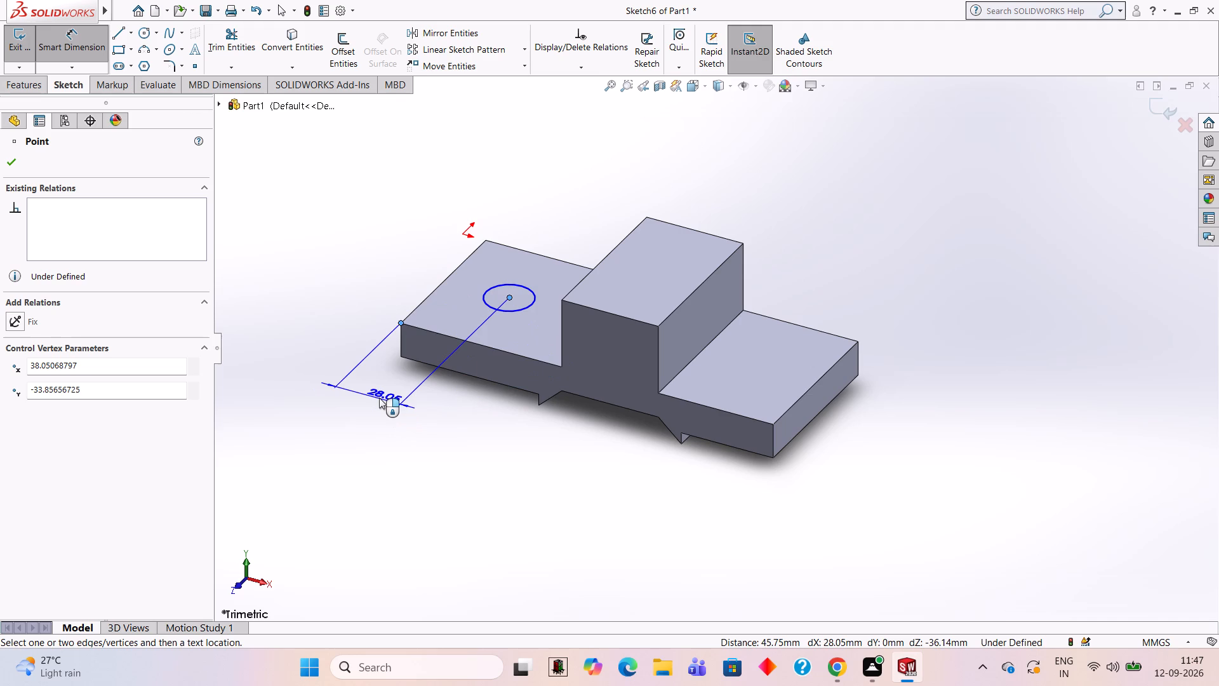
pyautogui.write('10')
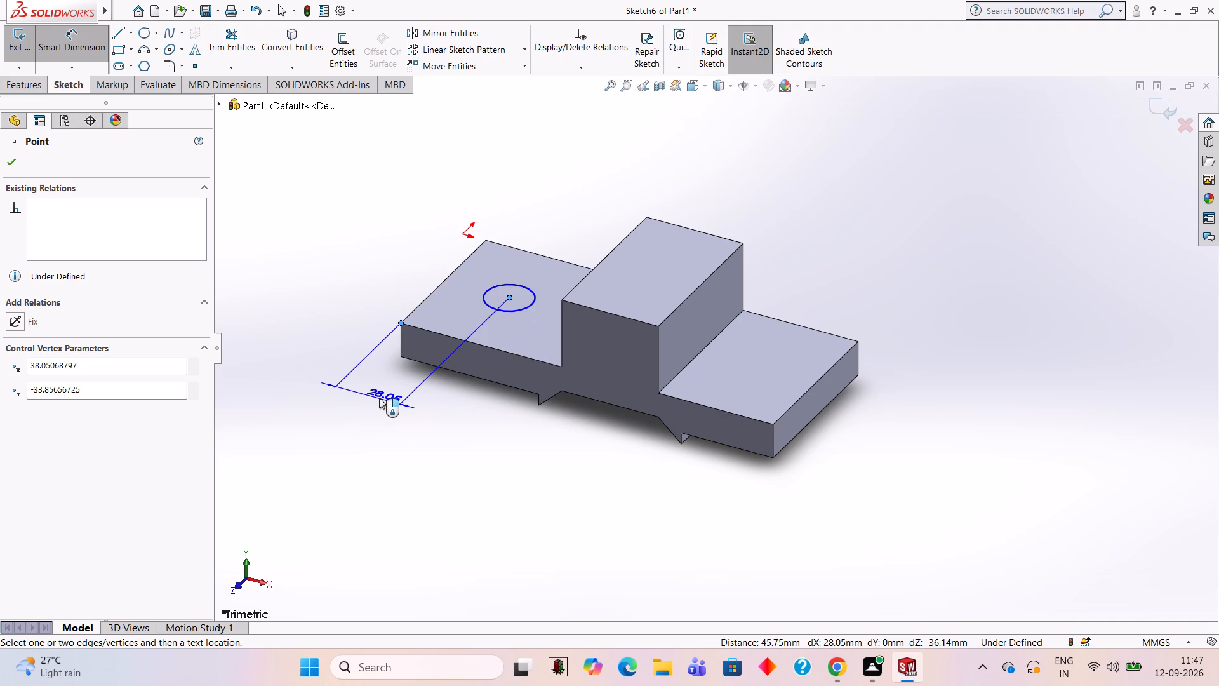
pyautogui.click(379, 398)
pyautogui.write('10')
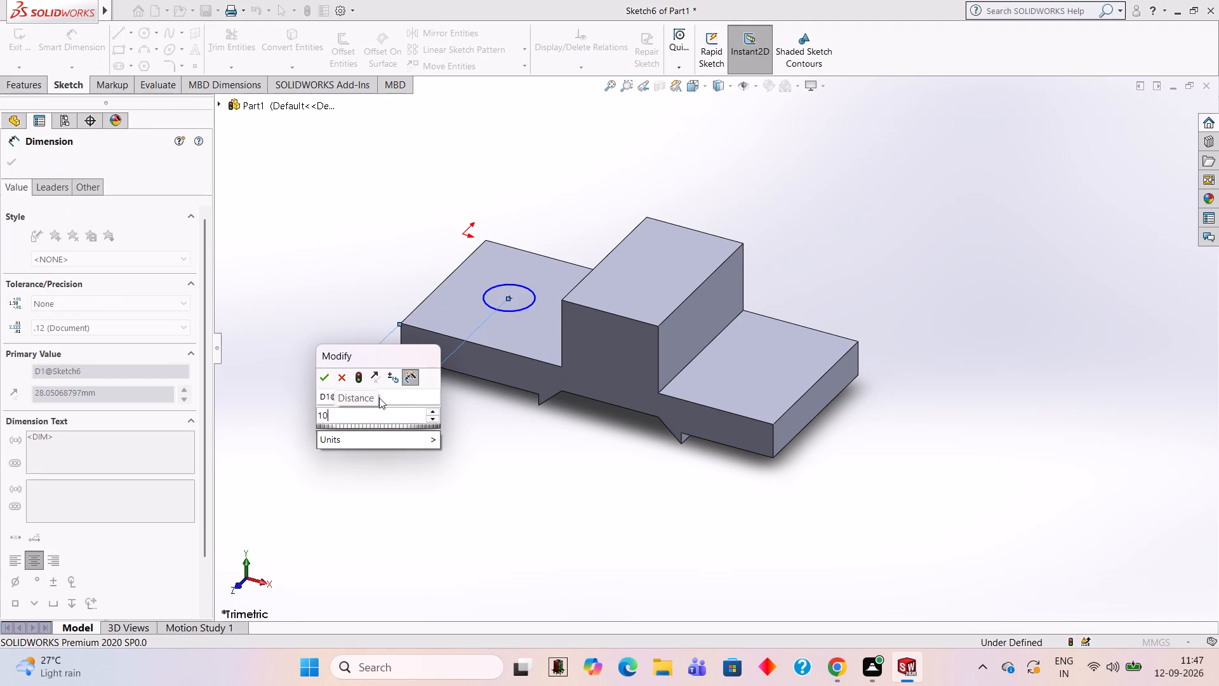
pyautogui.press('BackSpace')
pyautogui.press('BackSpace')
pyautogui.write('20')
pyautogui.press('Return')
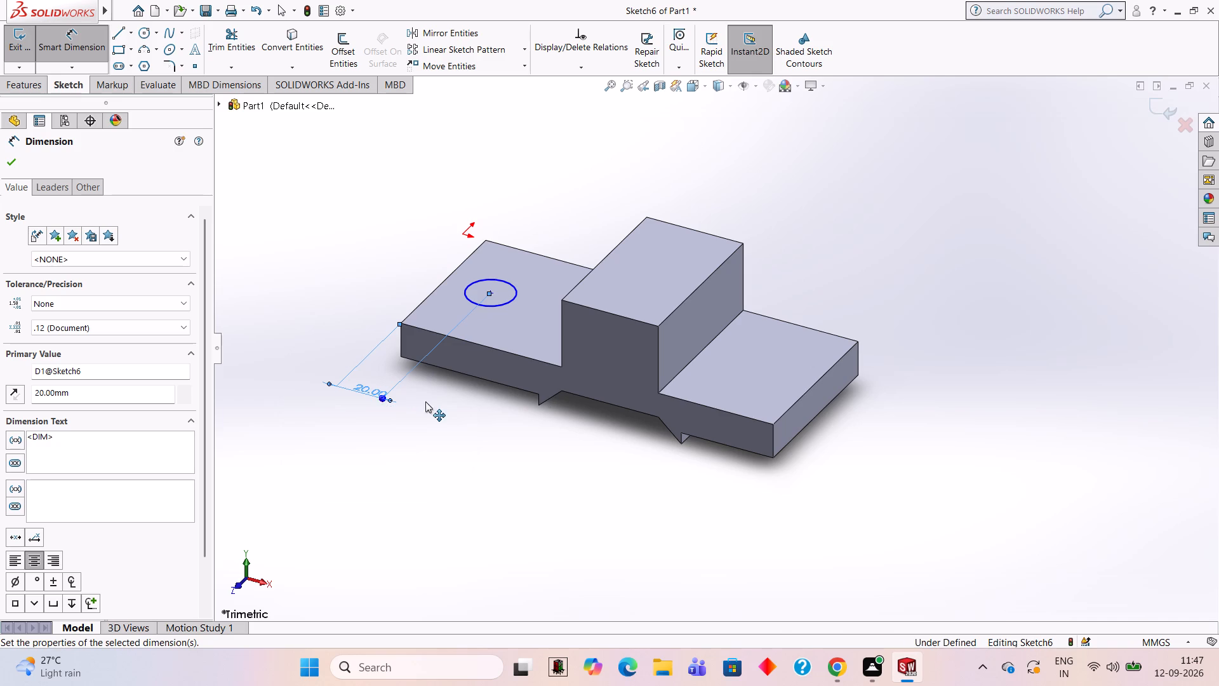
pyautogui.press('Escape')
pyautogui.press('Escape')
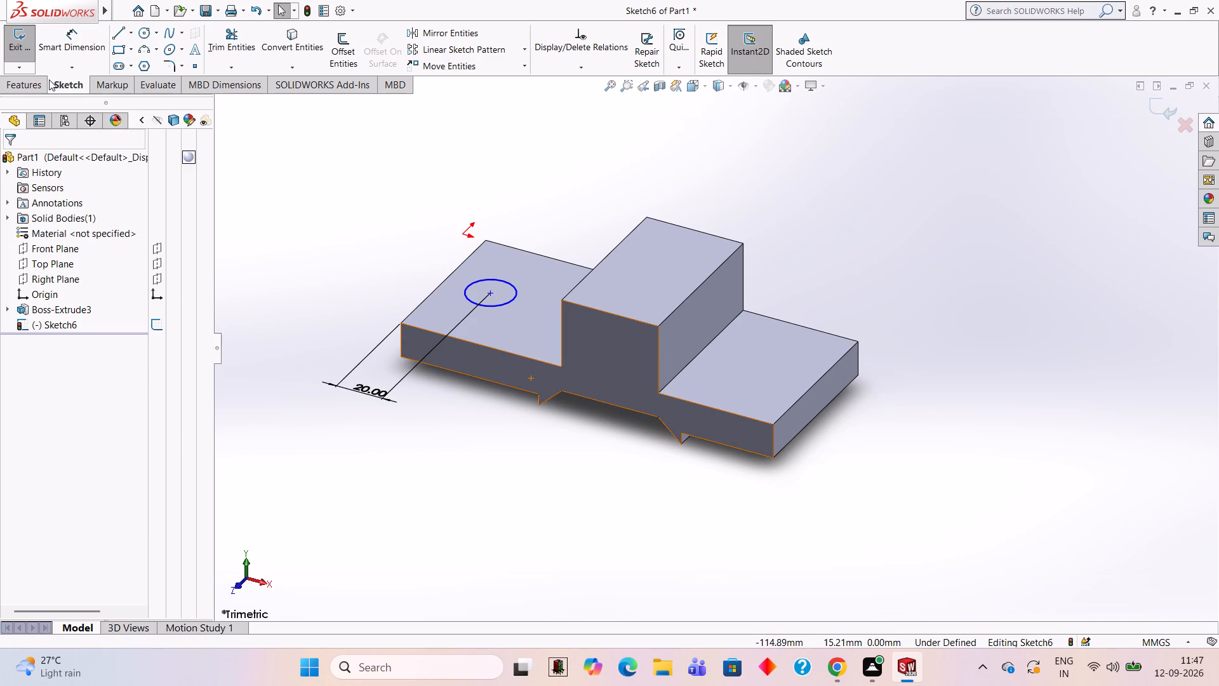
# Cut-extrude the circle 20 mm blind down through the origin-side arm.
pyautogui.click(32, 79)
pyautogui.click(204, 51)
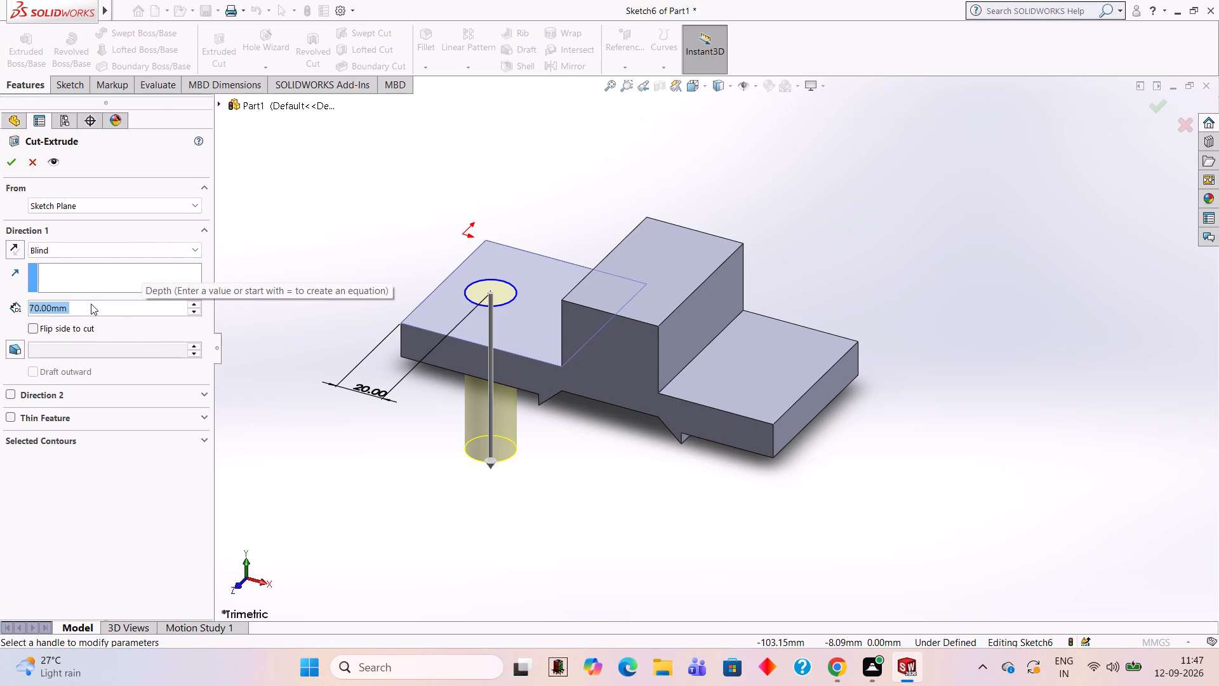
pyautogui.press('BackSpace')
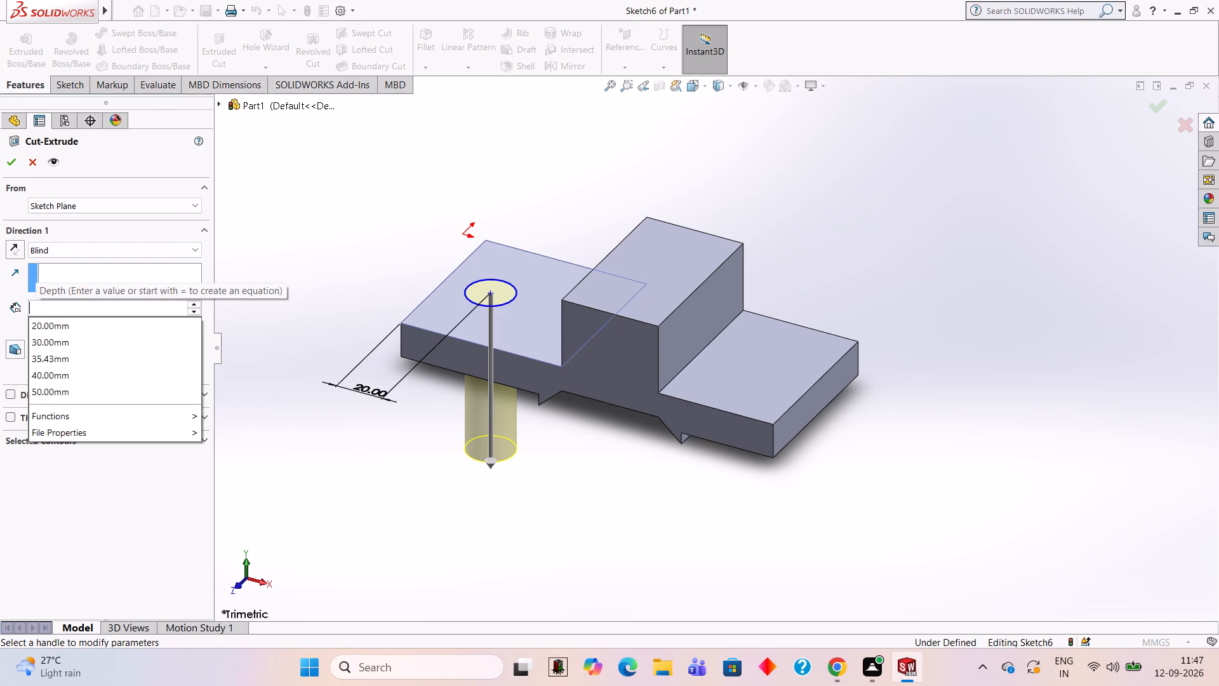
pyautogui.write('20')
pyautogui.press('Return')
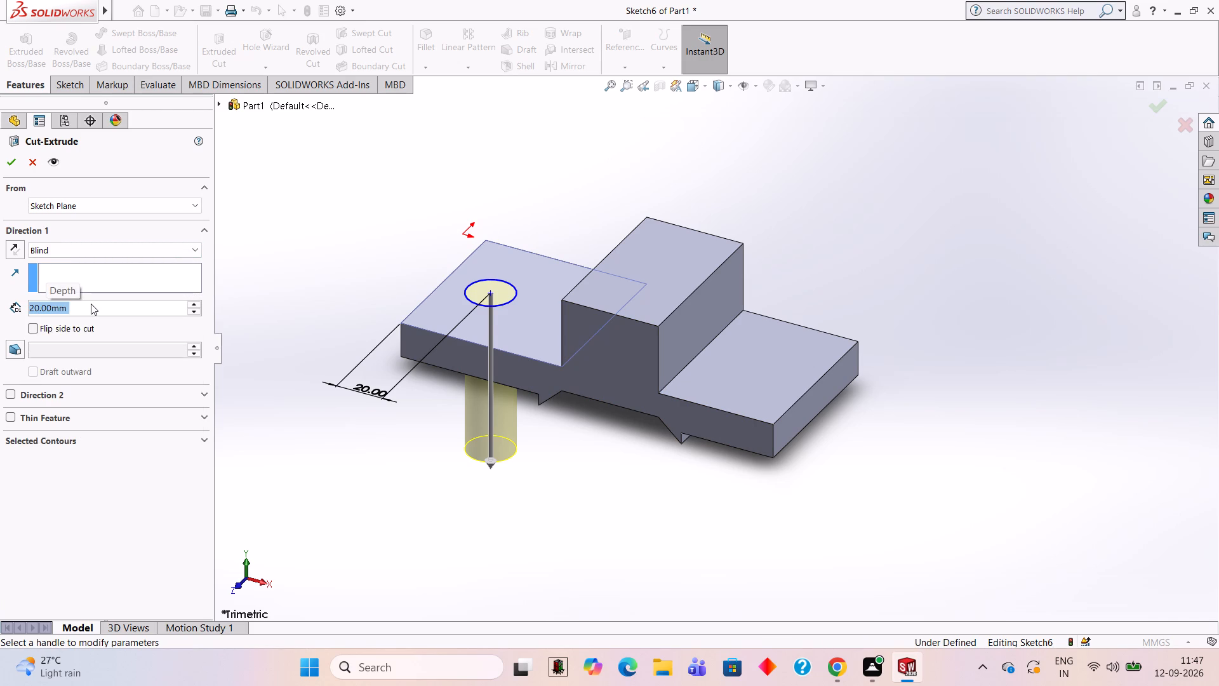
pyautogui.click(10, 171)
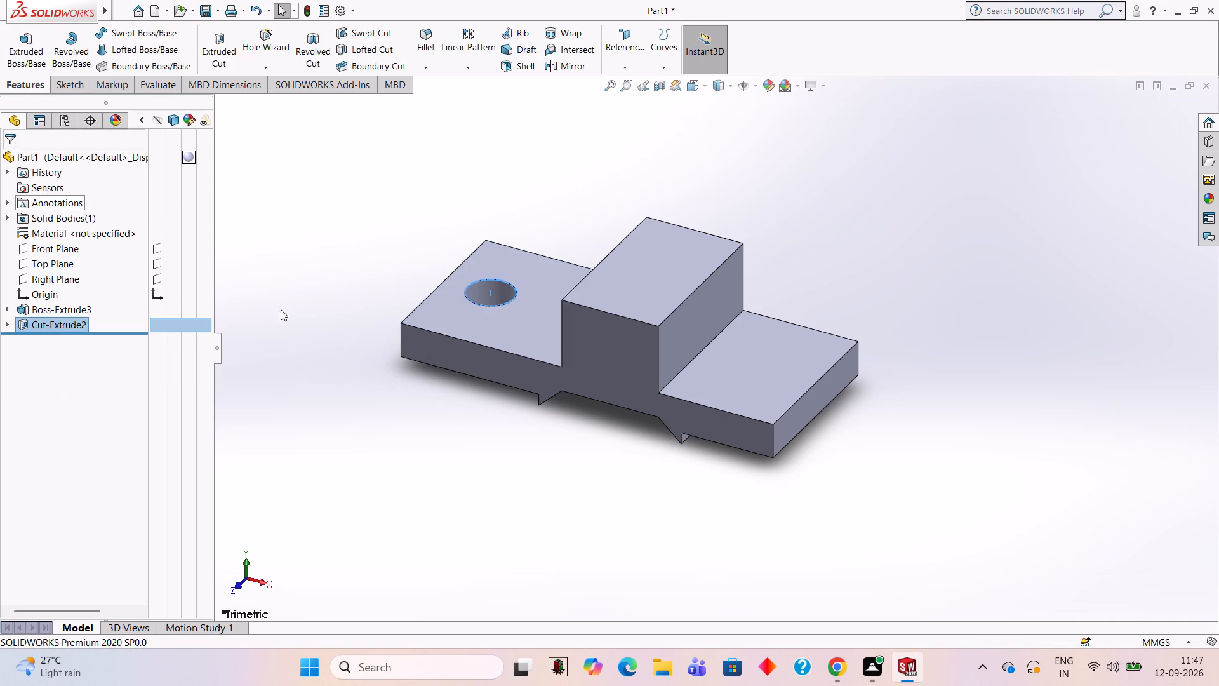
pyautogui.press('Escape')
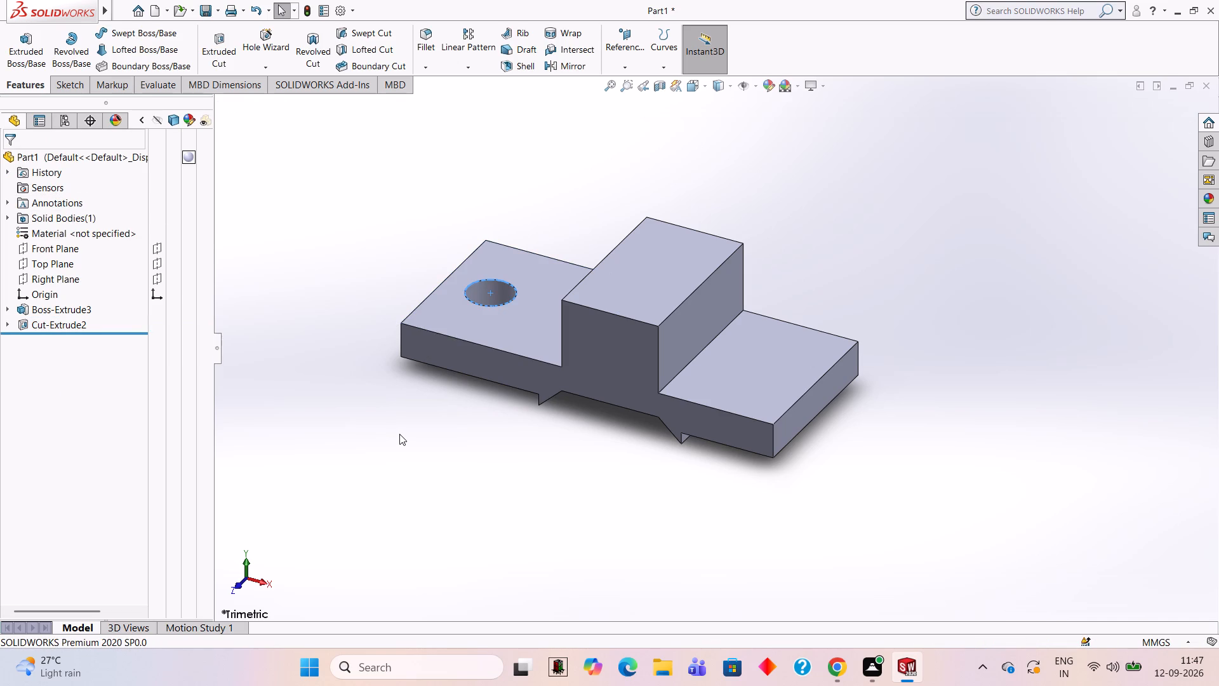
# Start a circle sketch on the top face of the raised centre, with the circle's centre near the middle.
pyautogui.click(27, 87)
pyautogui.click(83, 87)
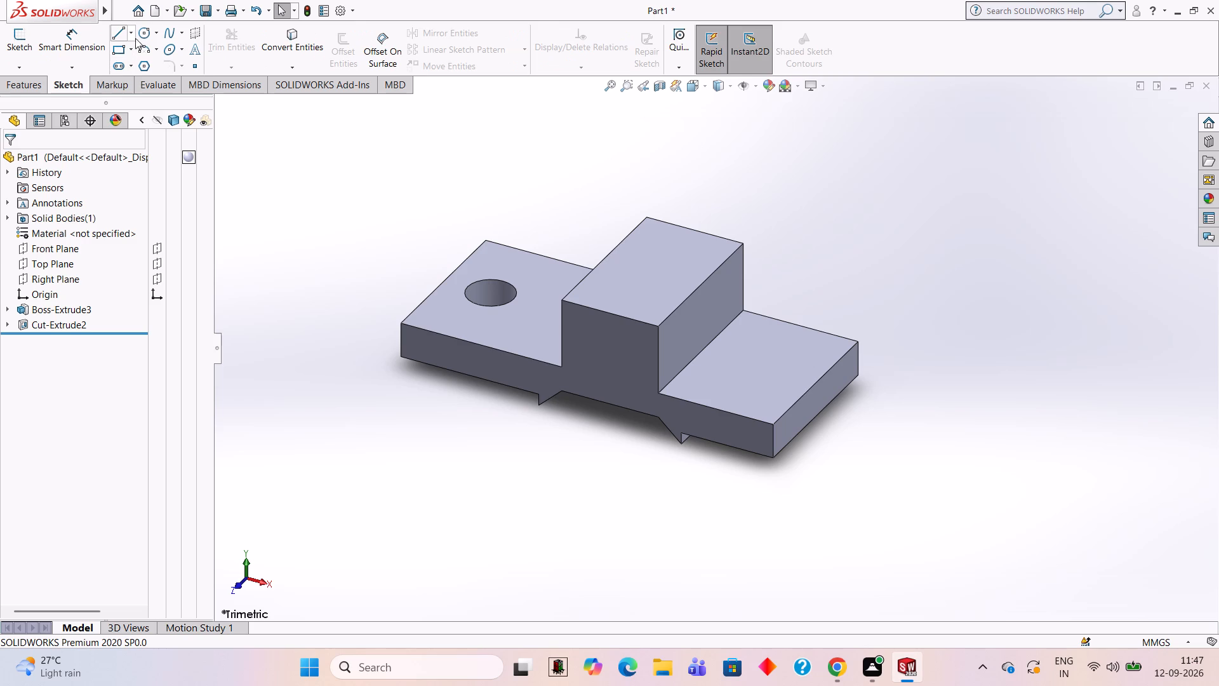
pyautogui.click(138, 36)
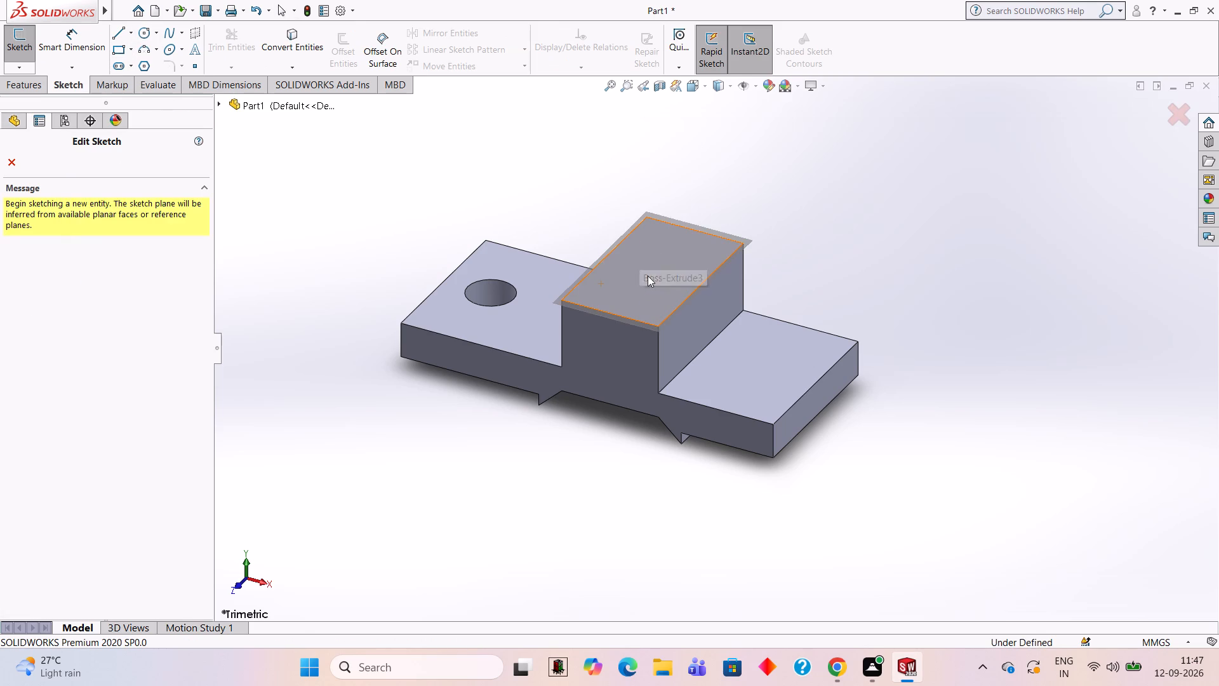
pyautogui.click(646, 270)
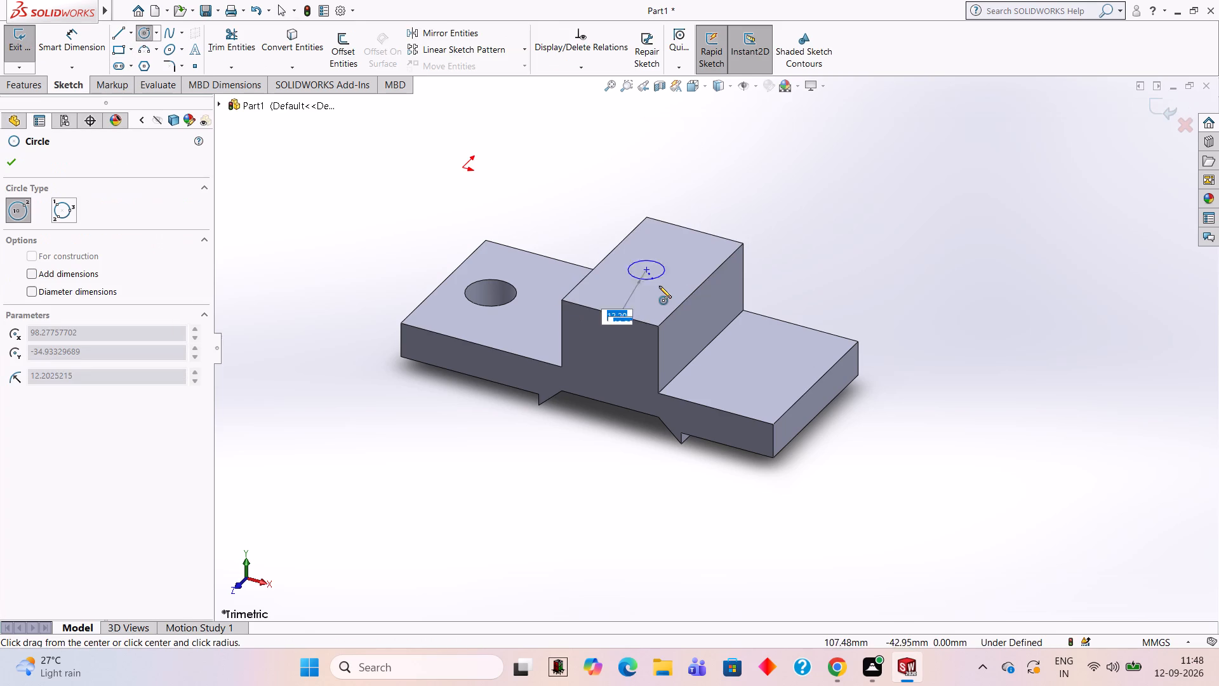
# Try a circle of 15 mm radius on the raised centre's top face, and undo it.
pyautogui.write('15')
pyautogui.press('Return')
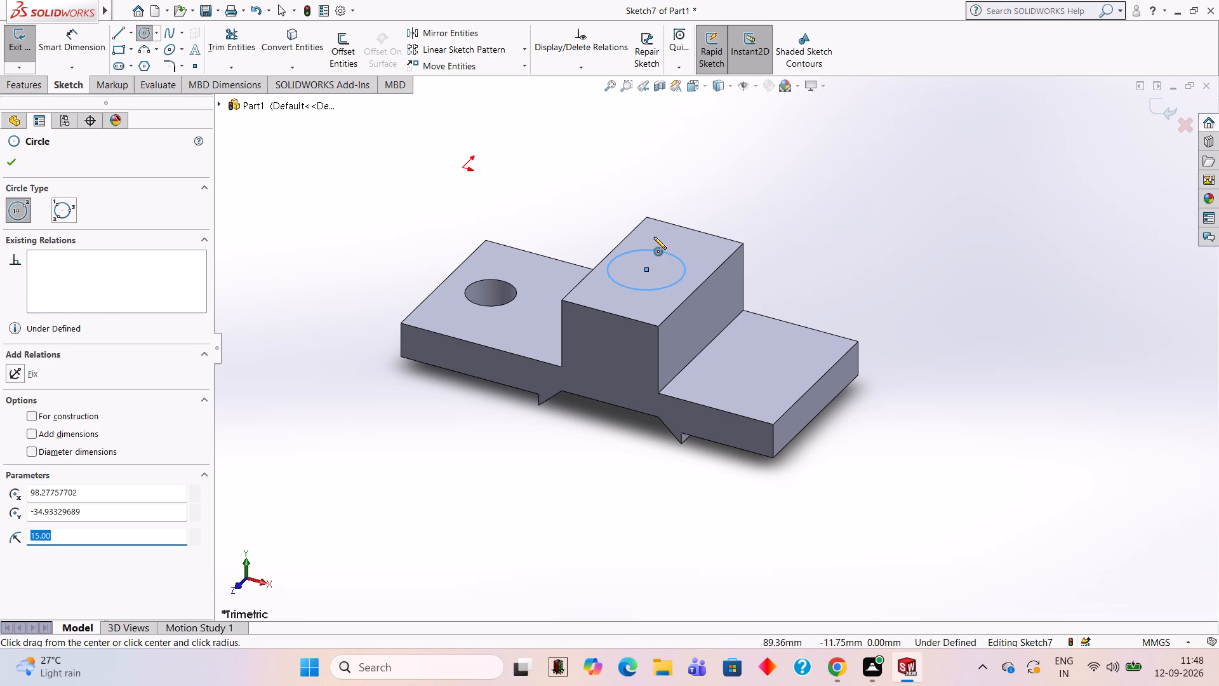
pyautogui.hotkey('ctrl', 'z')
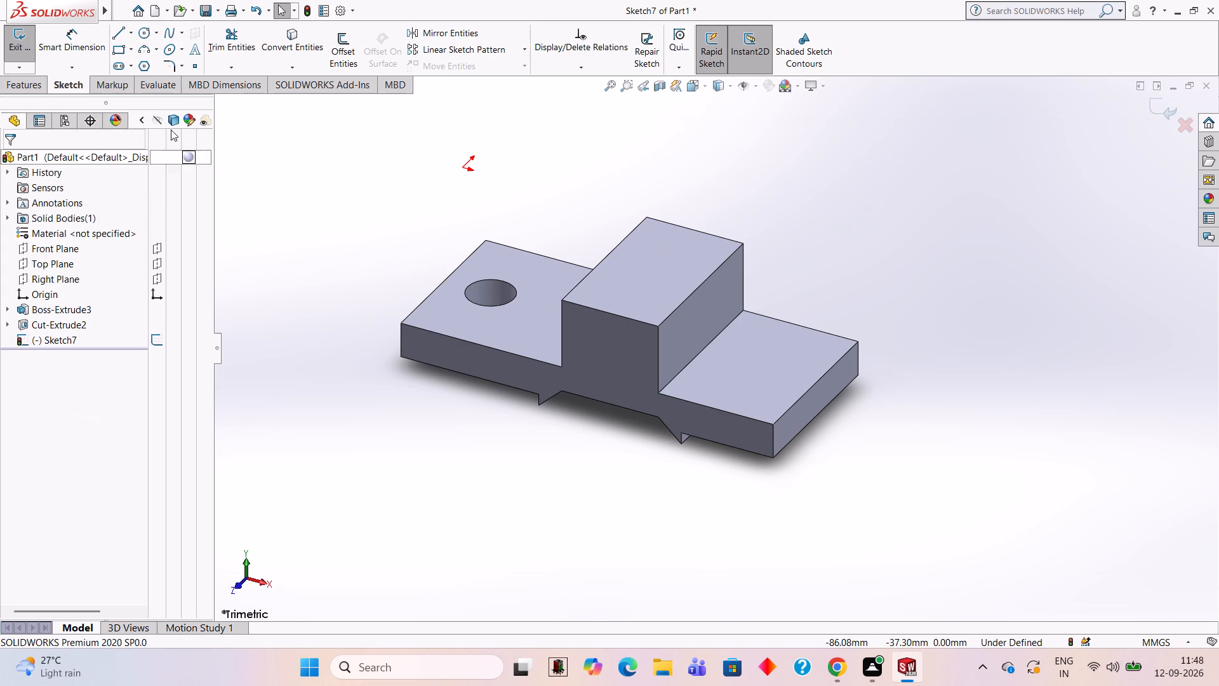
# Sketch a circle of 12 mm radius near the middle of the raised centre's top face.
pyautogui.click(145, 32)
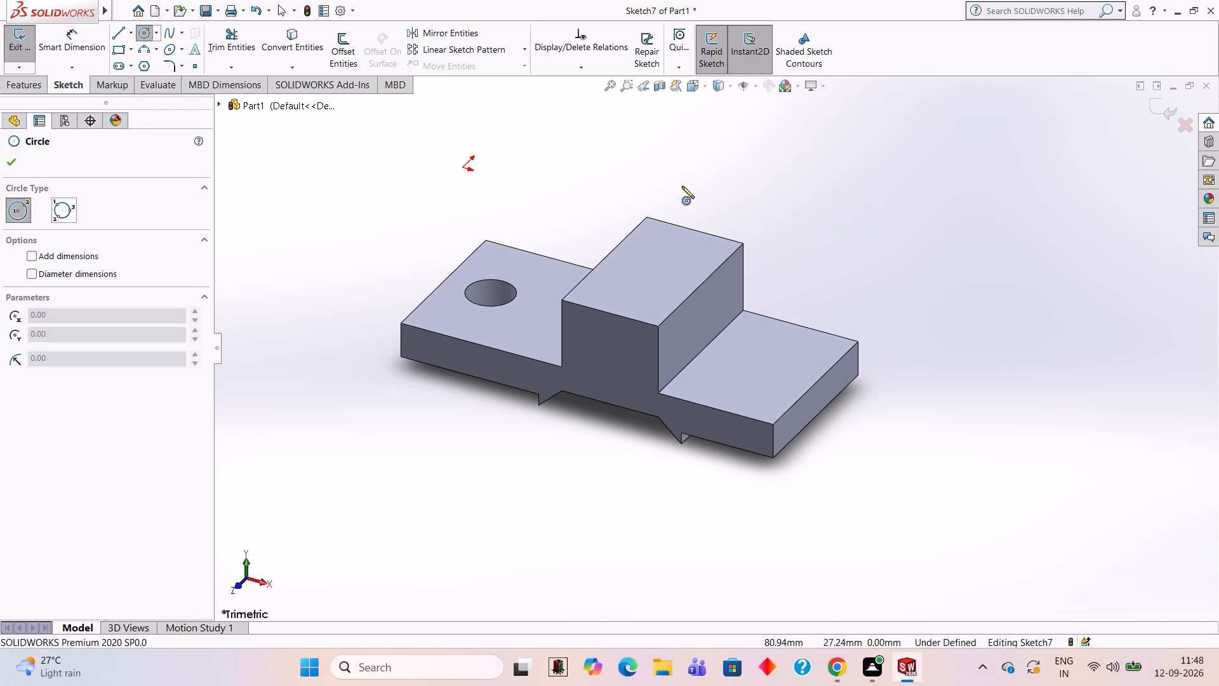
pyautogui.click(651, 269)
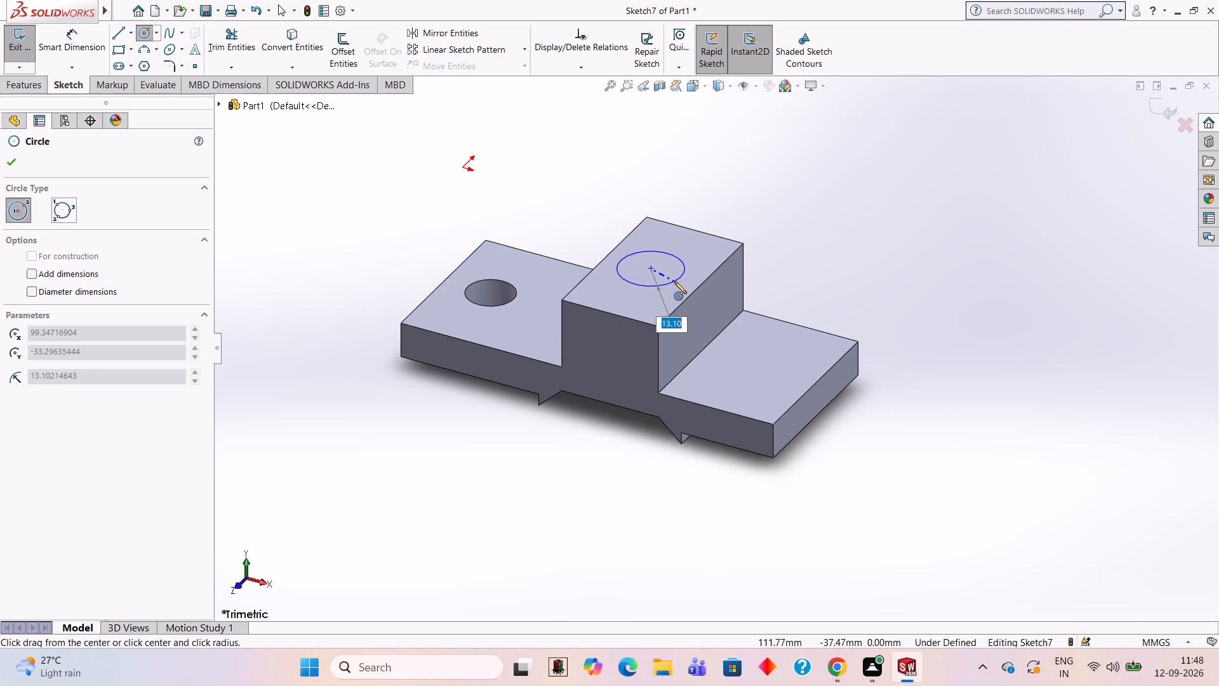
pyautogui.write('12')
pyautogui.press('Return')
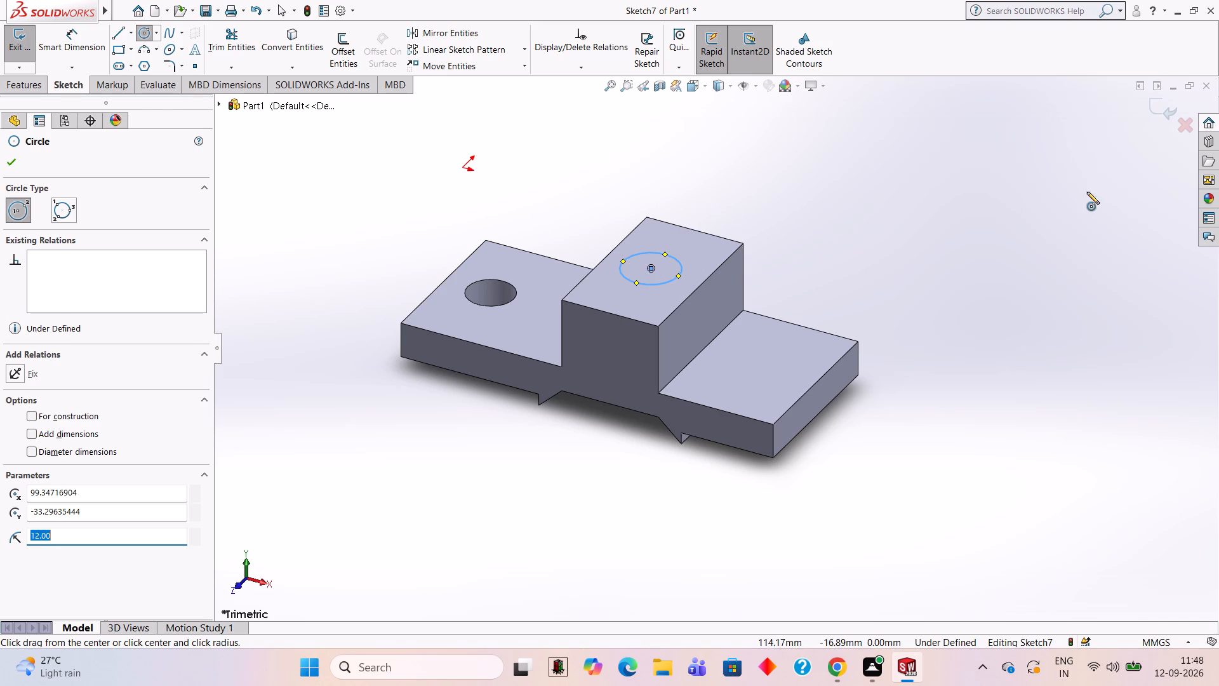
pyautogui.press('Escape')
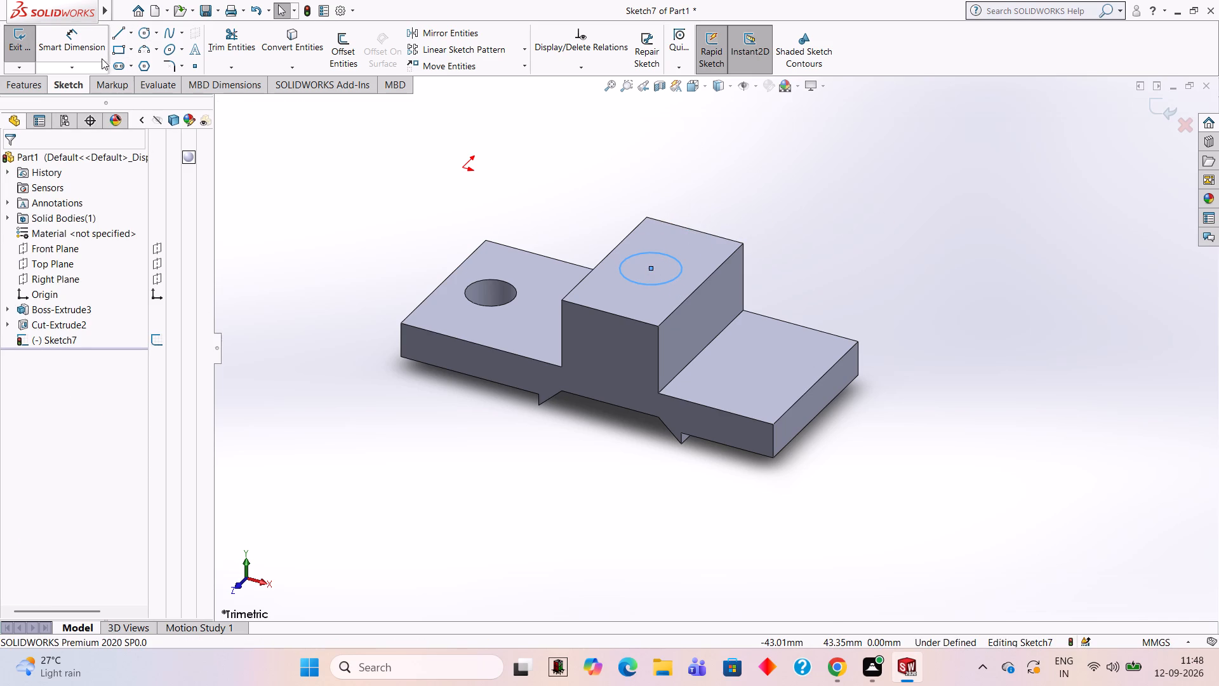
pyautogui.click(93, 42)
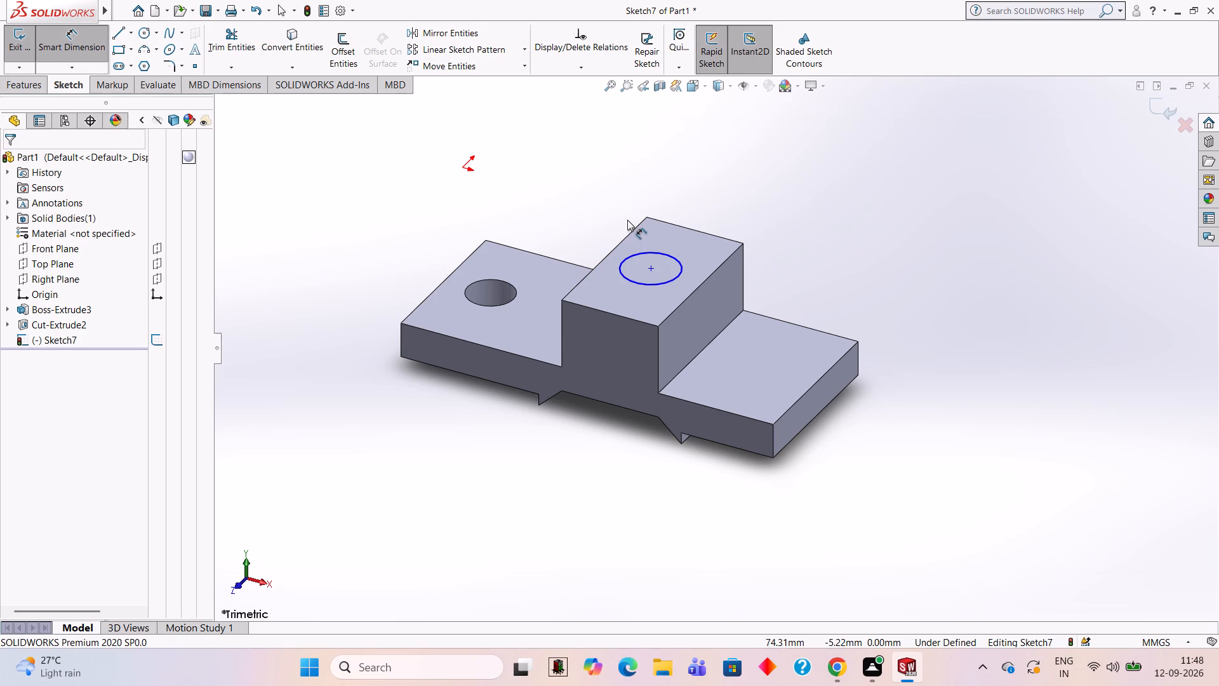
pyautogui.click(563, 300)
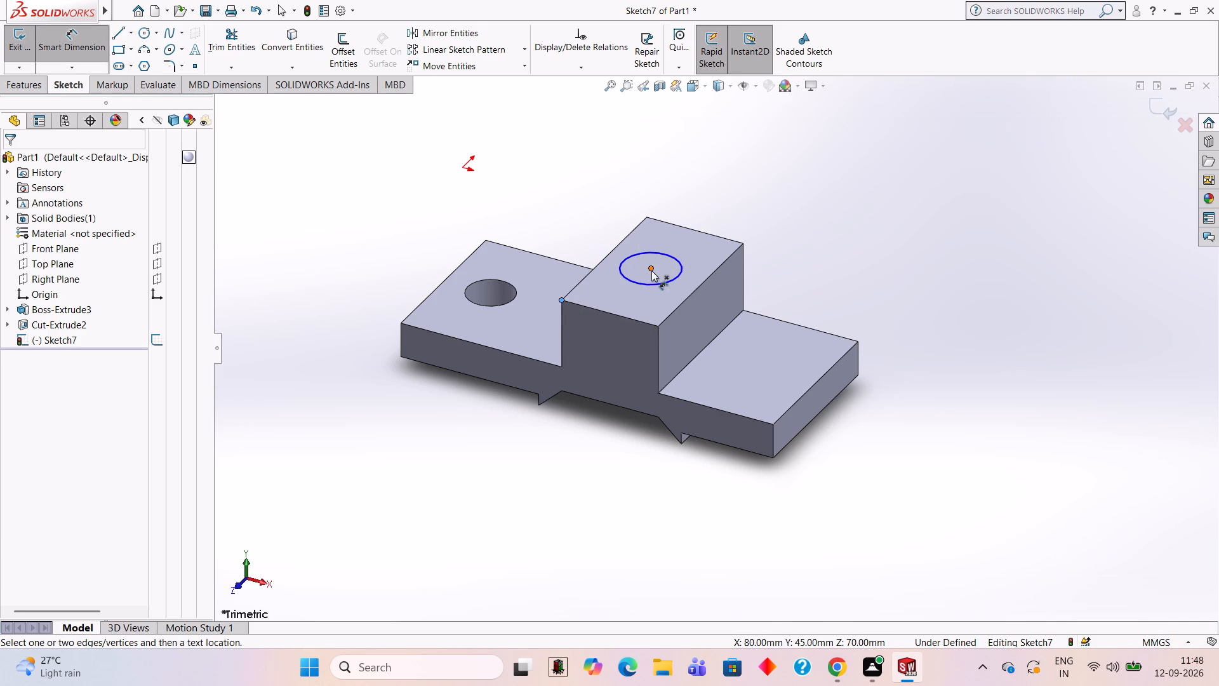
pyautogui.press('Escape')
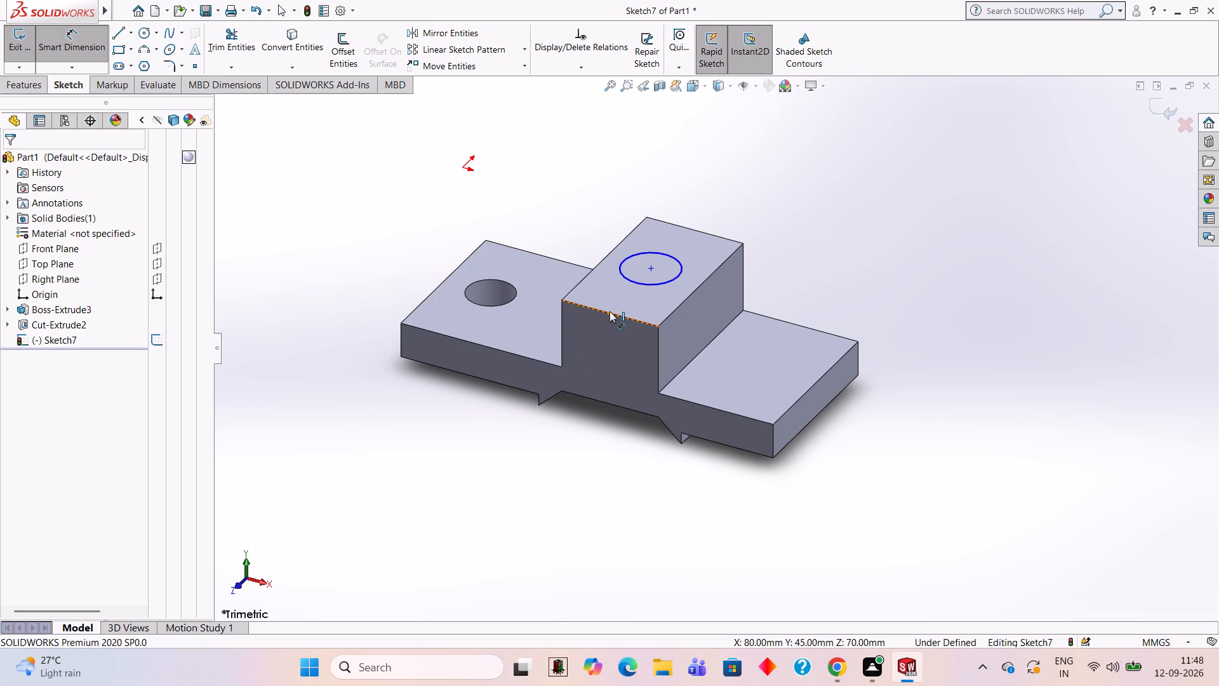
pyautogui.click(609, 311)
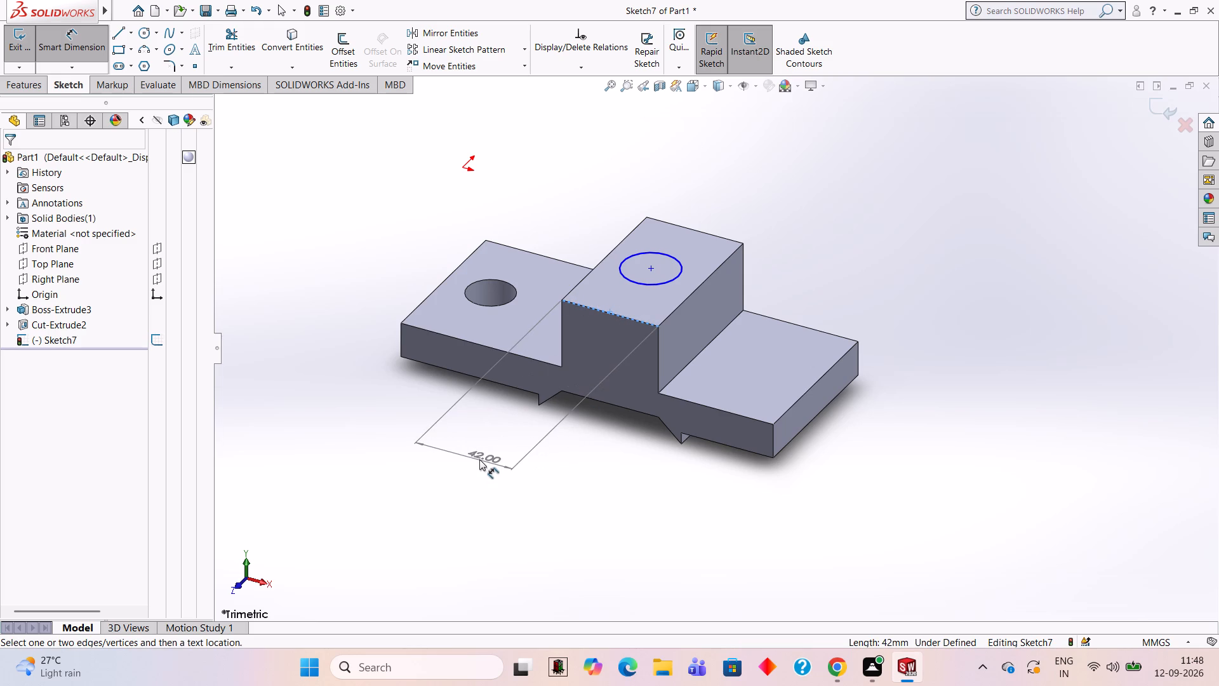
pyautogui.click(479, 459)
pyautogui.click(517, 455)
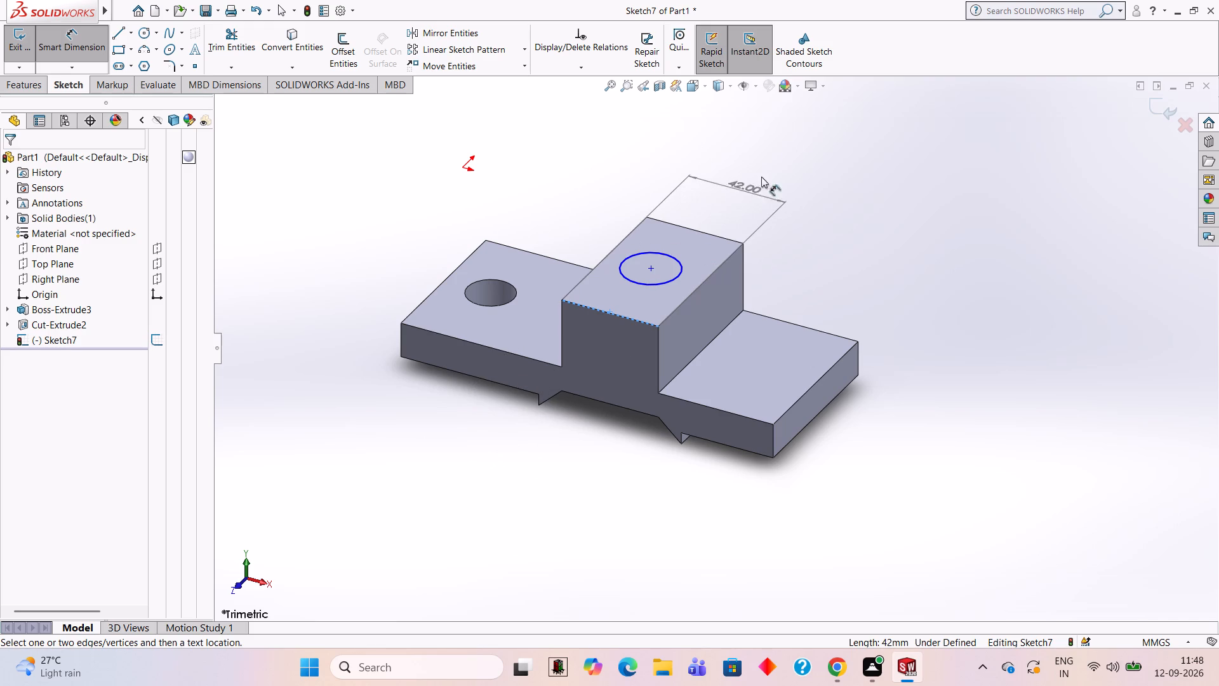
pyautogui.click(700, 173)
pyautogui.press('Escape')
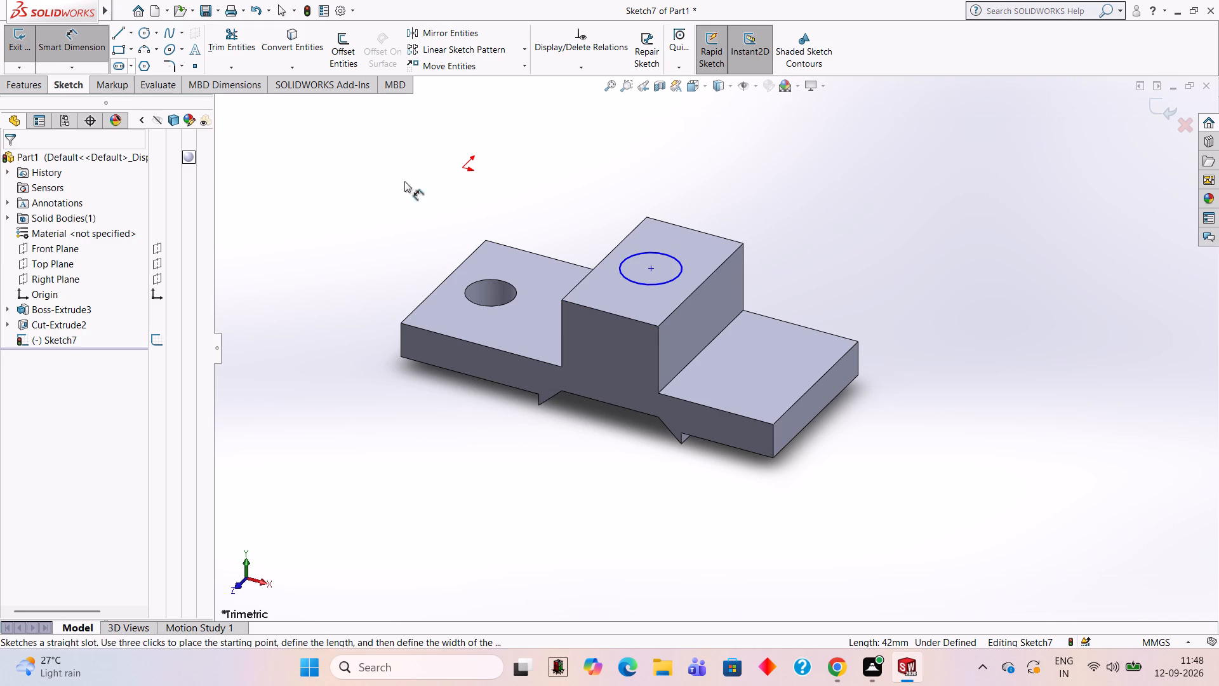
# Add a lengthwise dimension from the raised centre's front corner beside the origin-side arm to the circle's centre, try 10 mm, and undo that value.
pyautogui.click(563, 301)
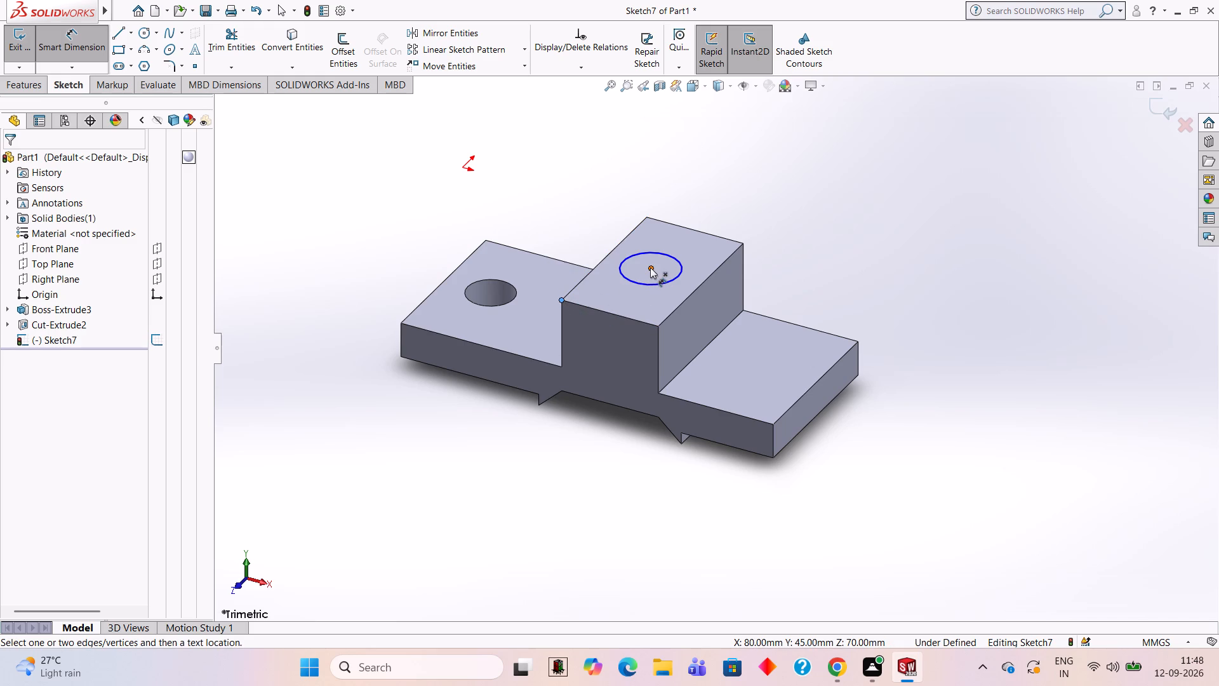
pyautogui.click(650, 267)
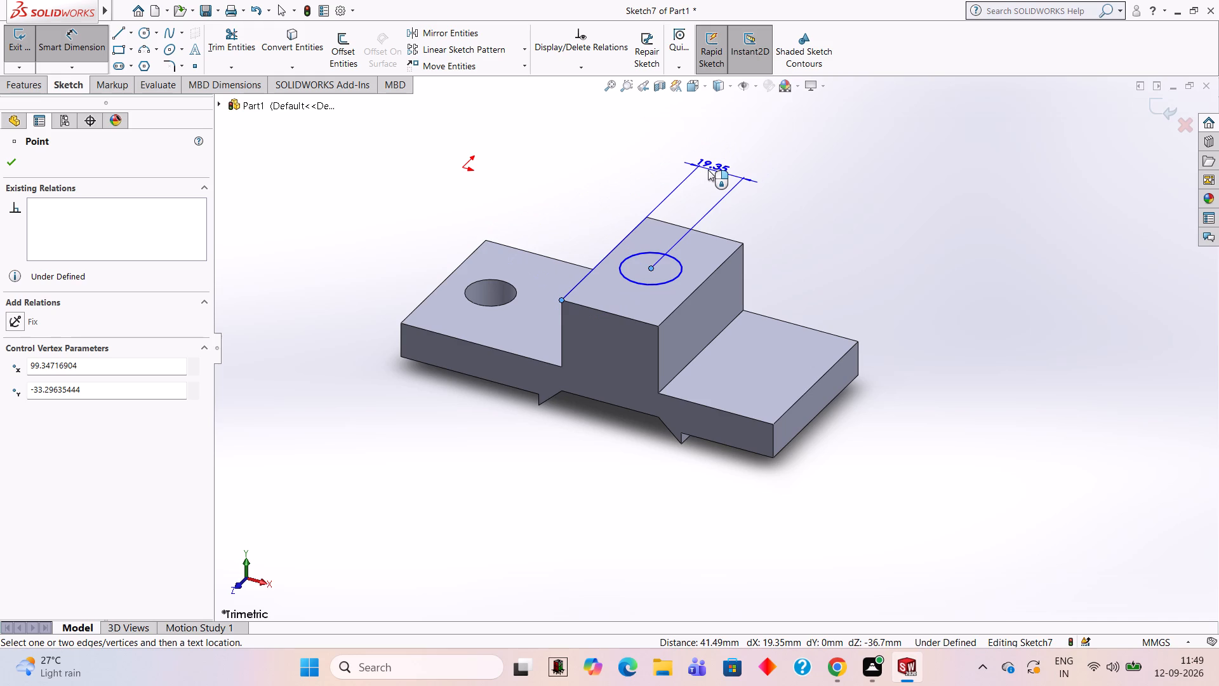
pyautogui.write('10')
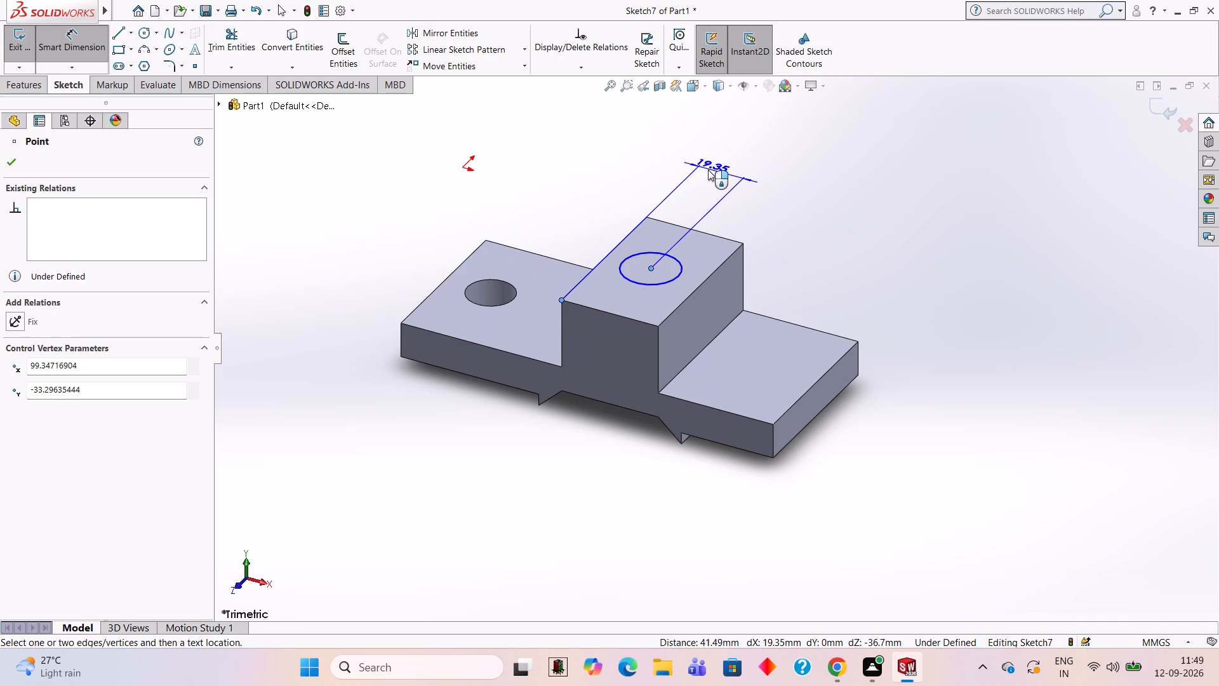
pyautogui.click(708, 170)
pyautogui.write('10')
pyautogui.press('Return')
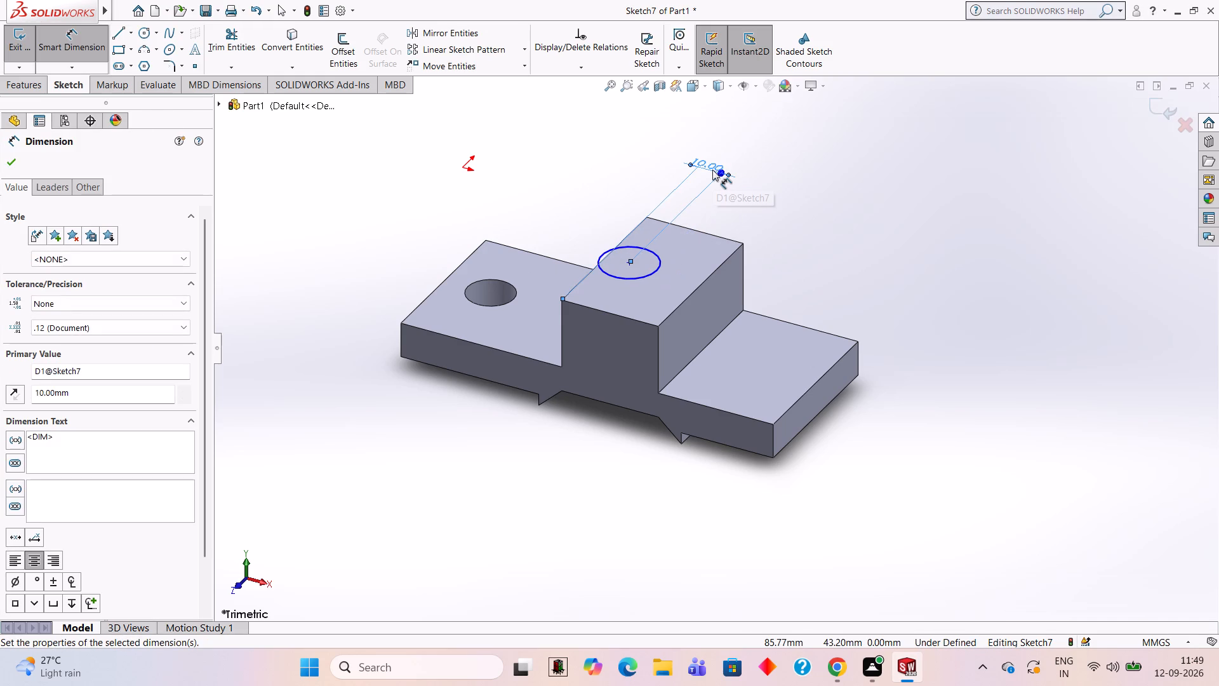
pyautogui.hotkey('ctrl', 'z')
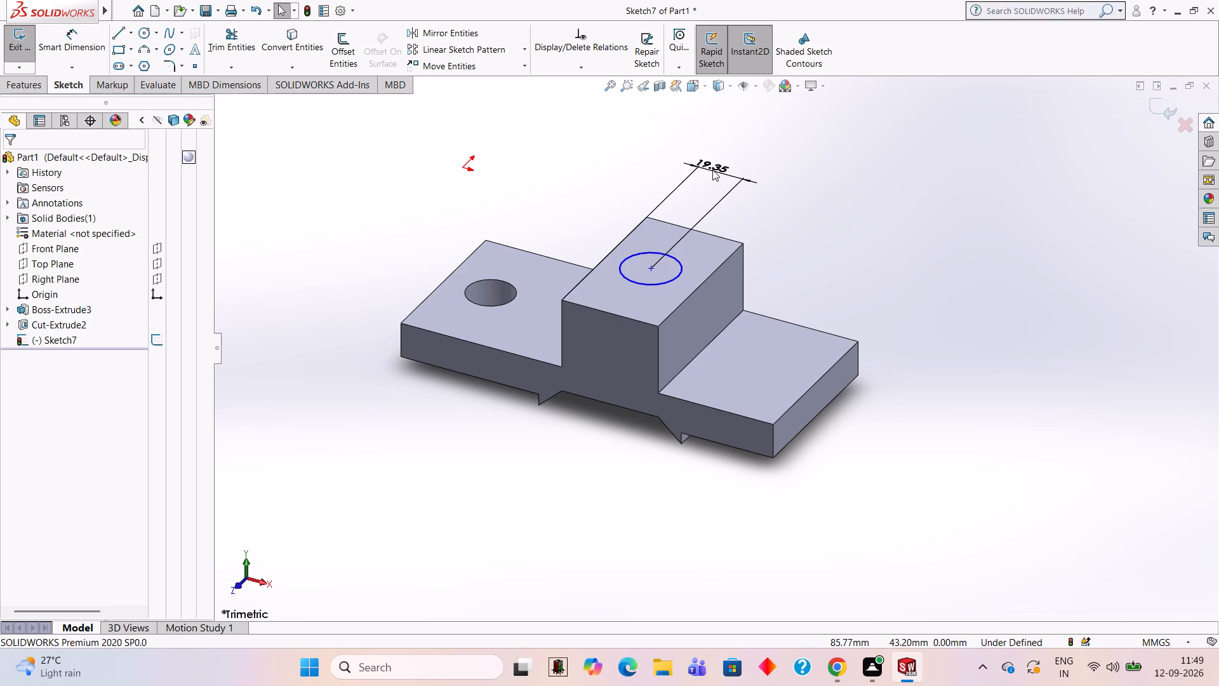
pyautogui.press('Escape')
pyautogui.press('Escape')
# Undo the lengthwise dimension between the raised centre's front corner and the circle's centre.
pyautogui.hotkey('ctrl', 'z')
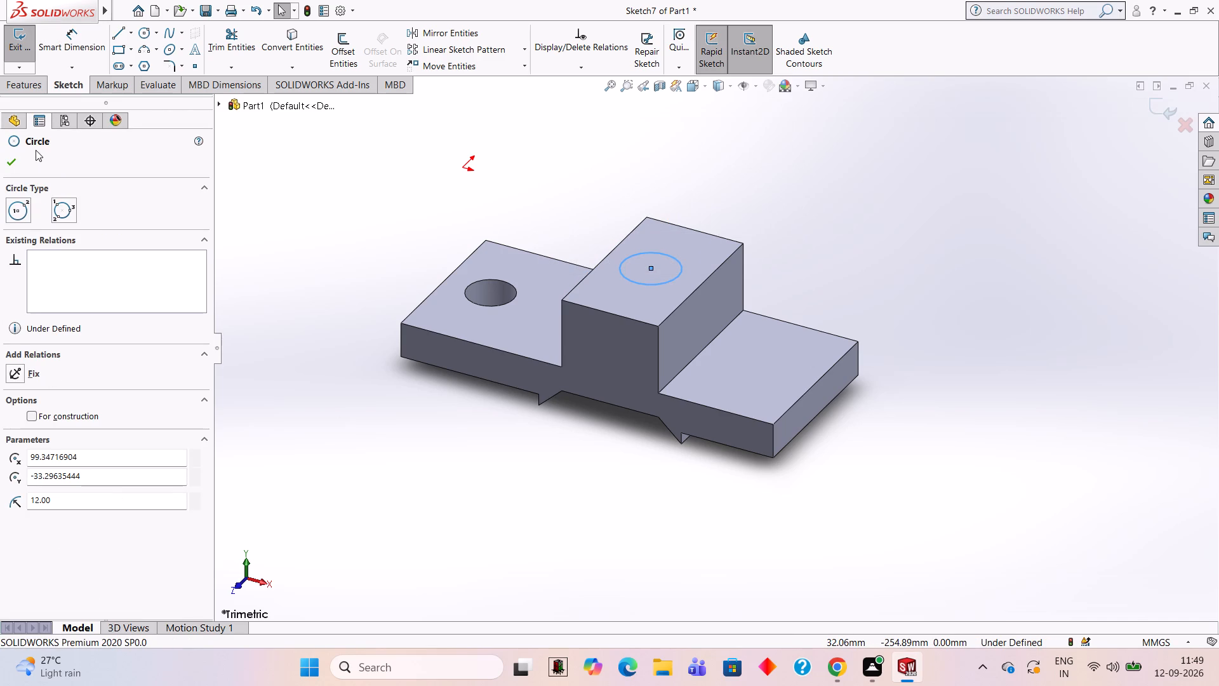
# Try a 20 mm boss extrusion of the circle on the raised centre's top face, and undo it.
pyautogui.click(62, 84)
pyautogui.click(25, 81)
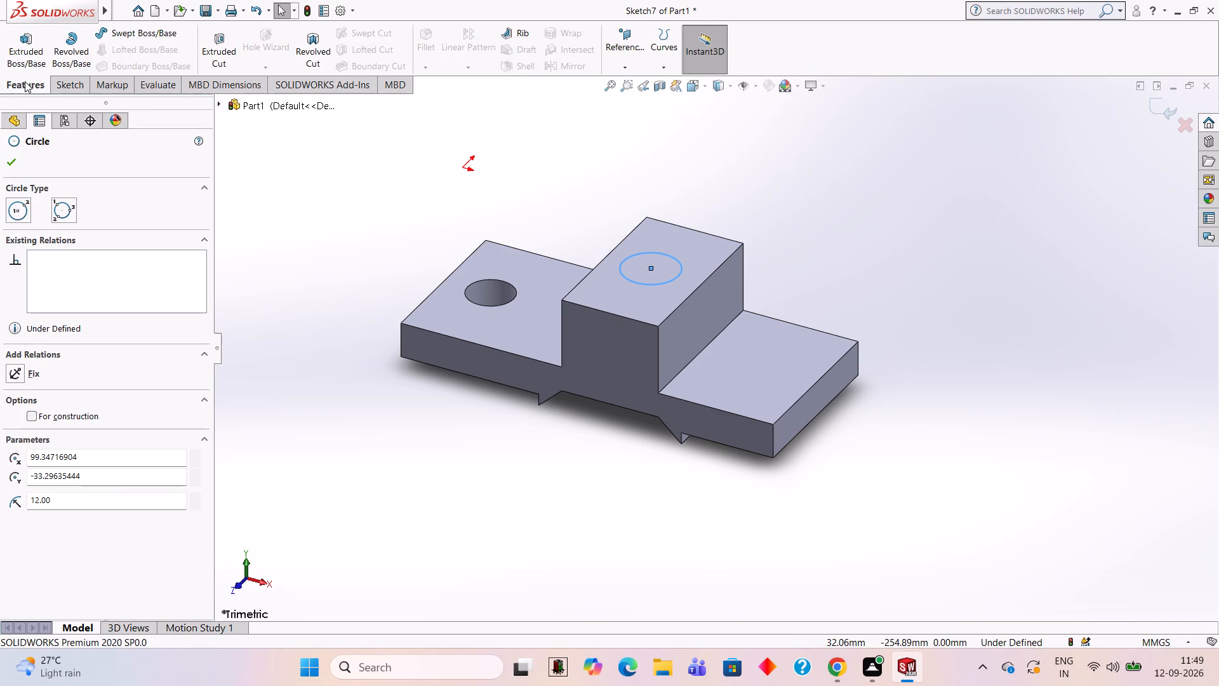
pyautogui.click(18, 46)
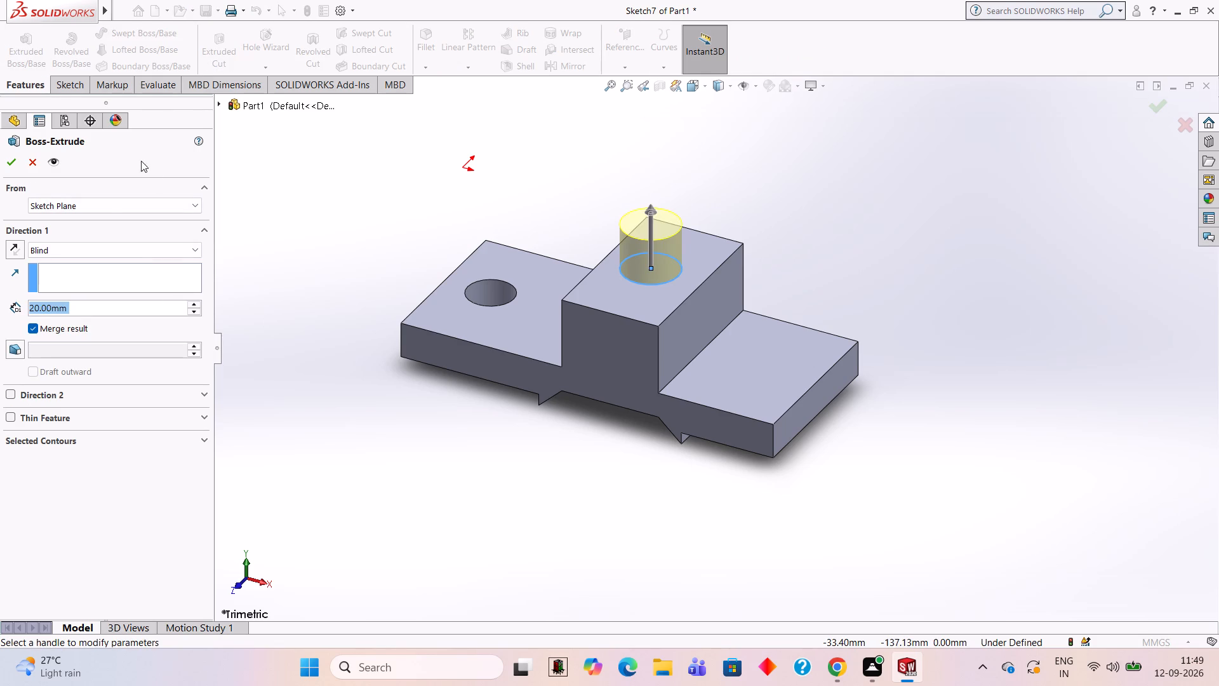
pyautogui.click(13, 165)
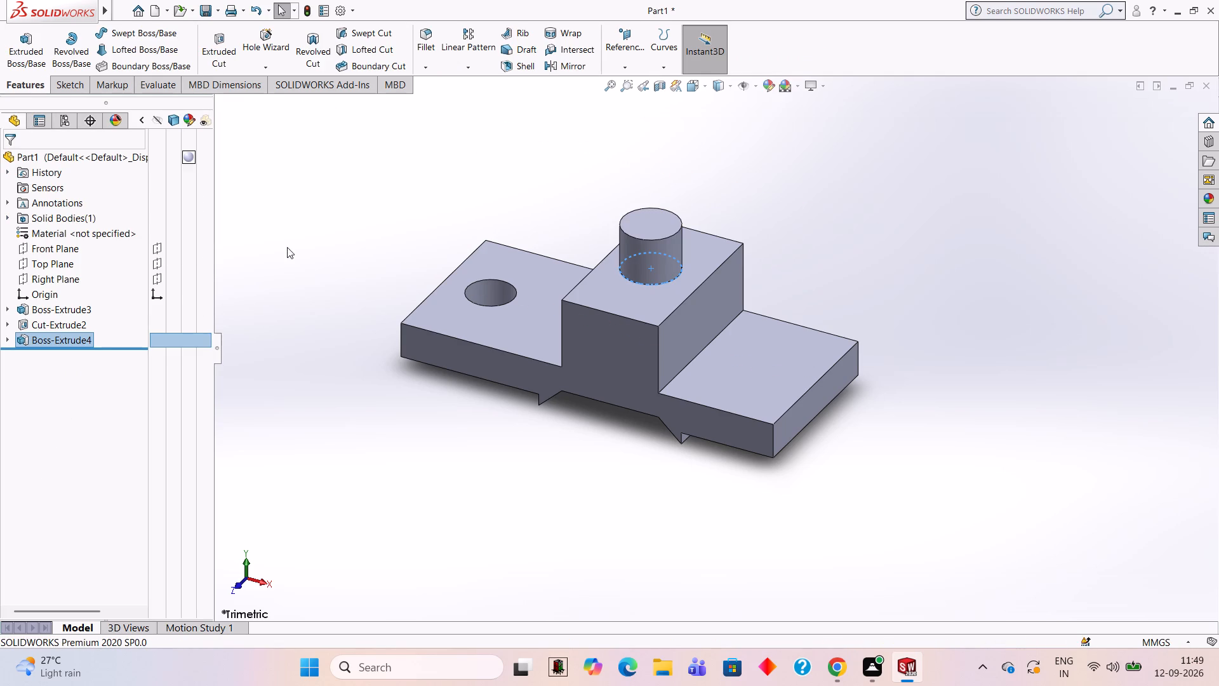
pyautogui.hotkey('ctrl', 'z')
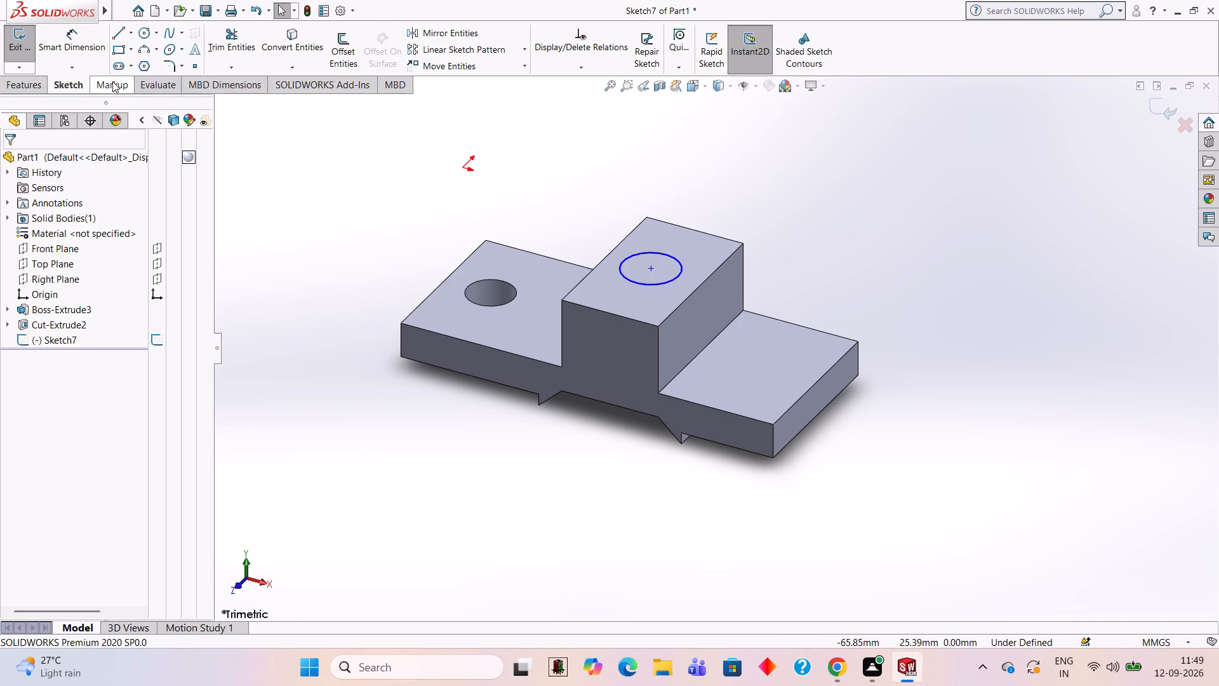
# Cut the circle on the raised centre's top face 20 mm deep with a blind Extruded Cut.
pyautogui.click(29, 81)
pyautogui.click(222, 59)
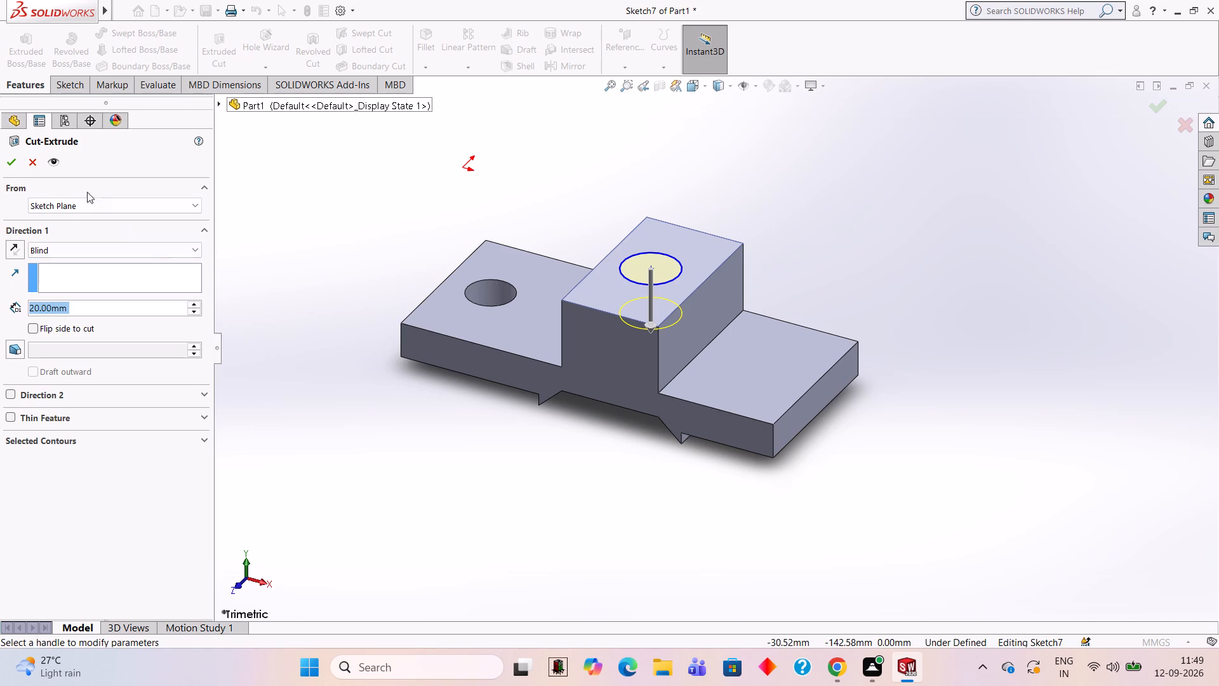
pyautogui.click(17, 163)
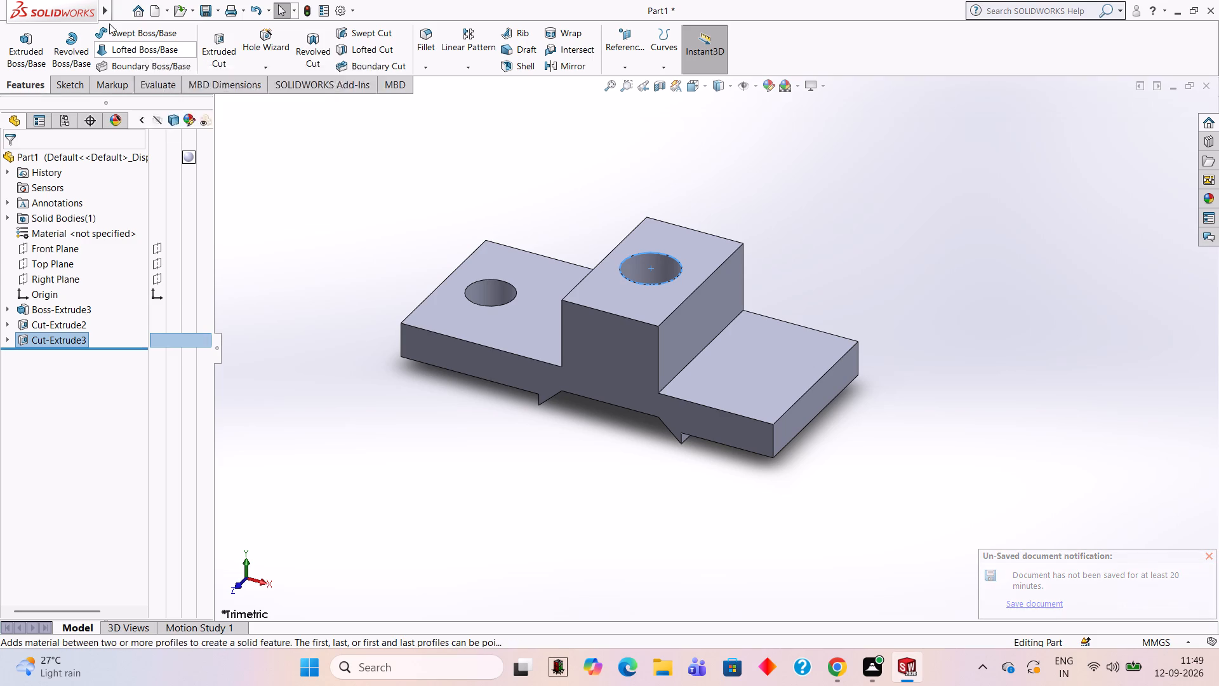
# Sketch a circle of 10 mm radius near the middle of the top face of the arm farther from the origin.
pyautogui.click(20, 81)
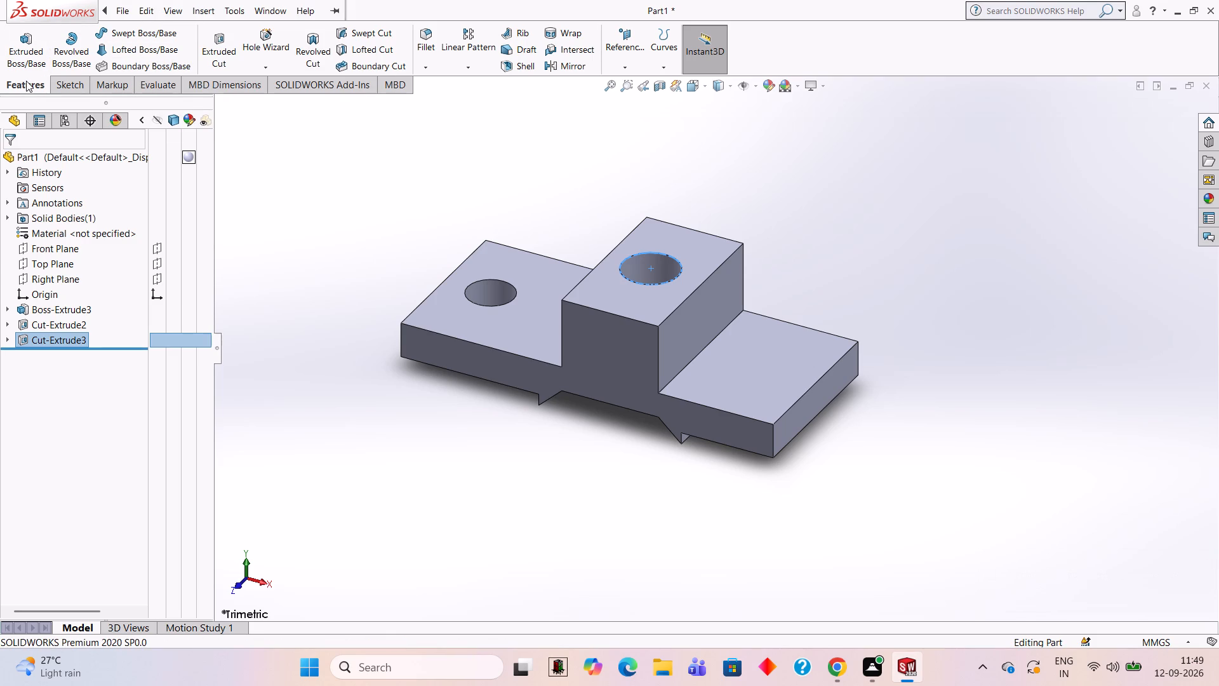
pyautogui.click(39, 92)
pyautogui.click(72, 81)
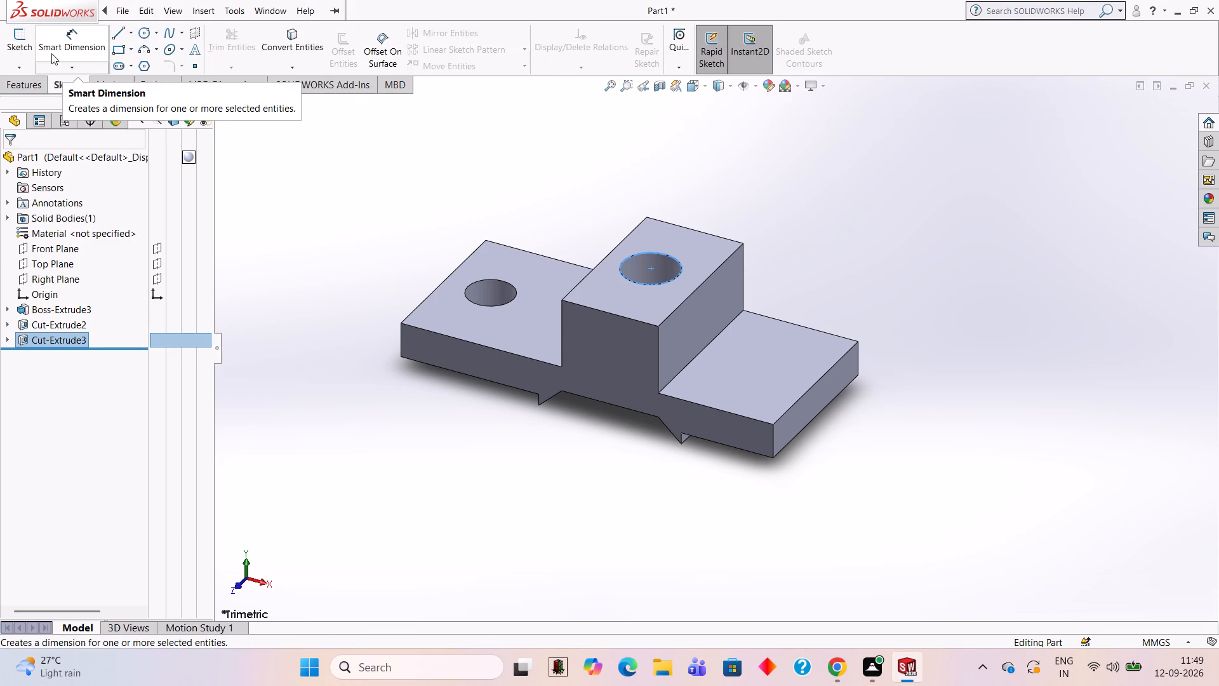
pyautogui.click(143, 34)
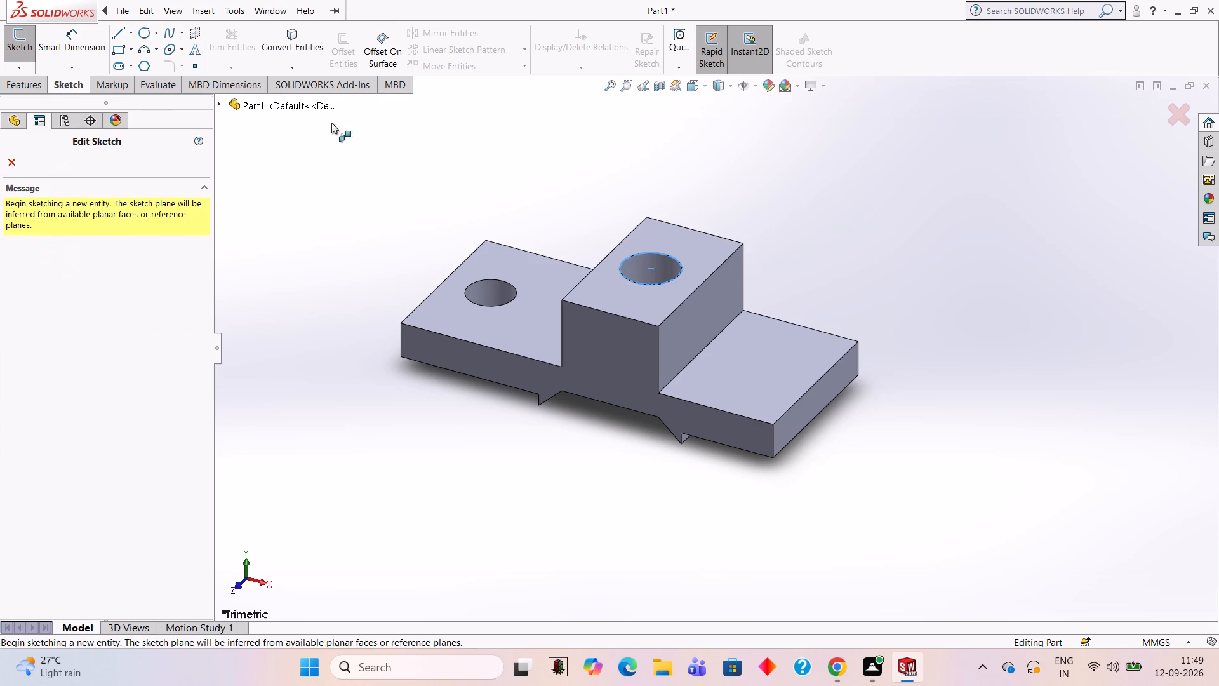
pyautogui.click(758, 361)
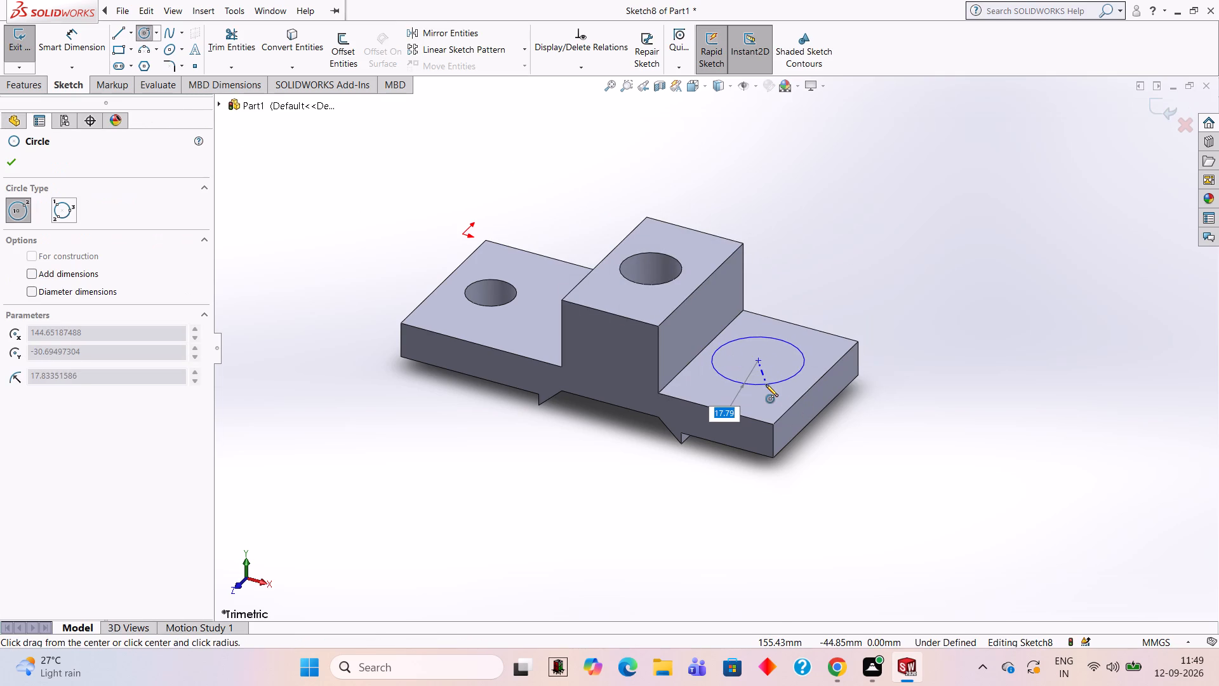
pyautogui.write('10')
pyautogui.press('Return')
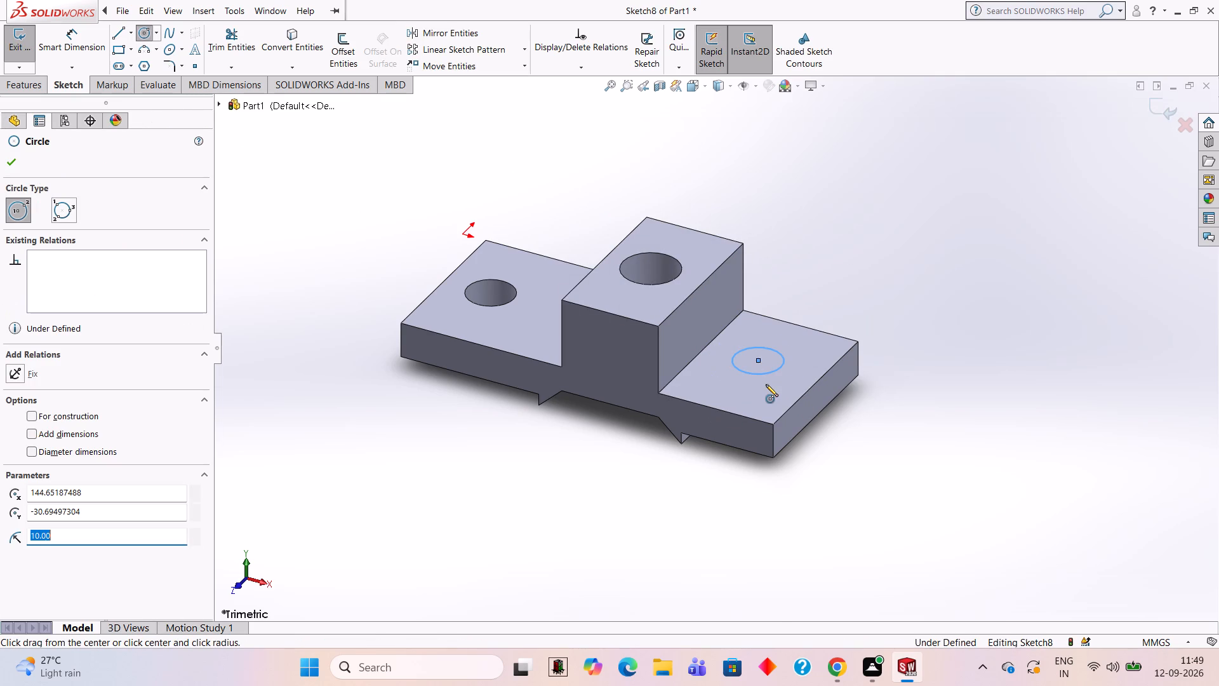
pyautogui.press('Escape')
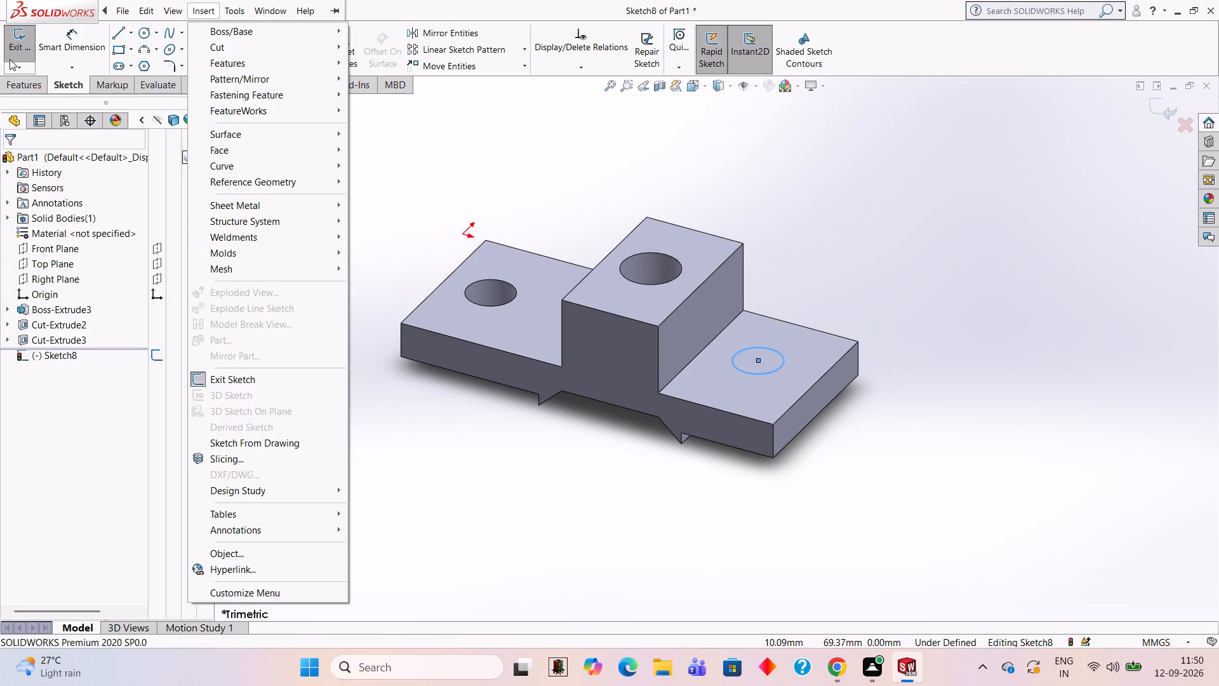
# Dimension the circle's centre 25 mm lengthwise from the arm's front corner where it meets the raised centre.
pyautogui.click(88, 37)
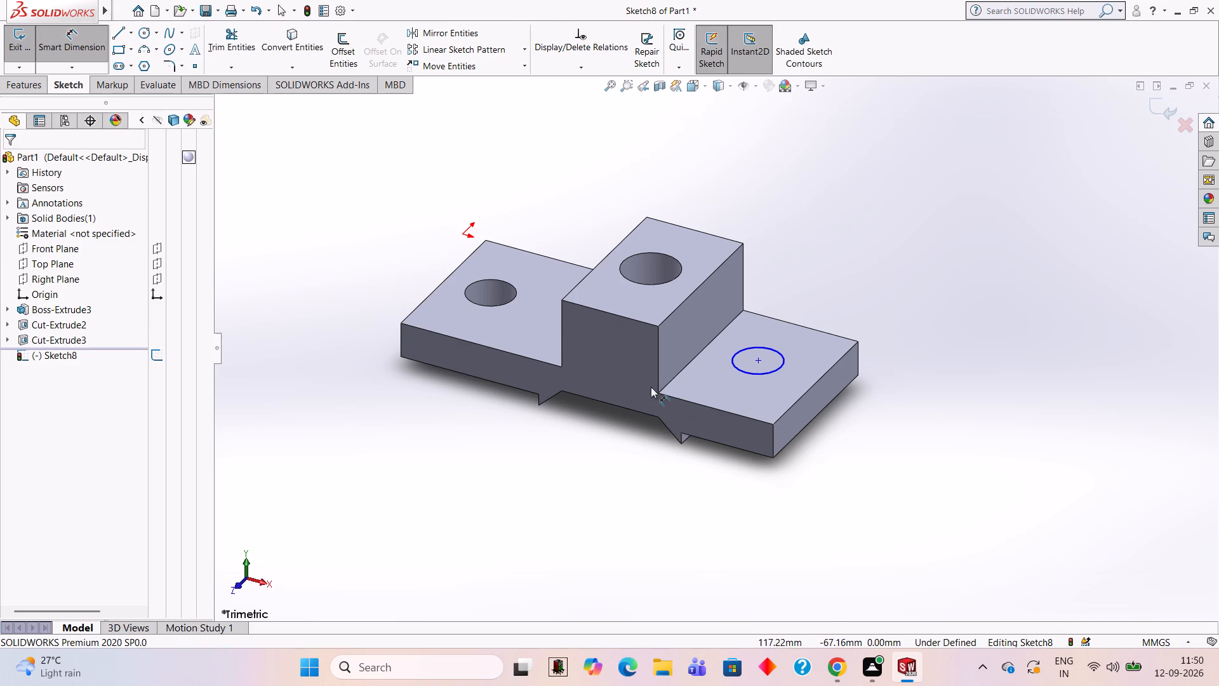
pyautogui.click(658, 391)
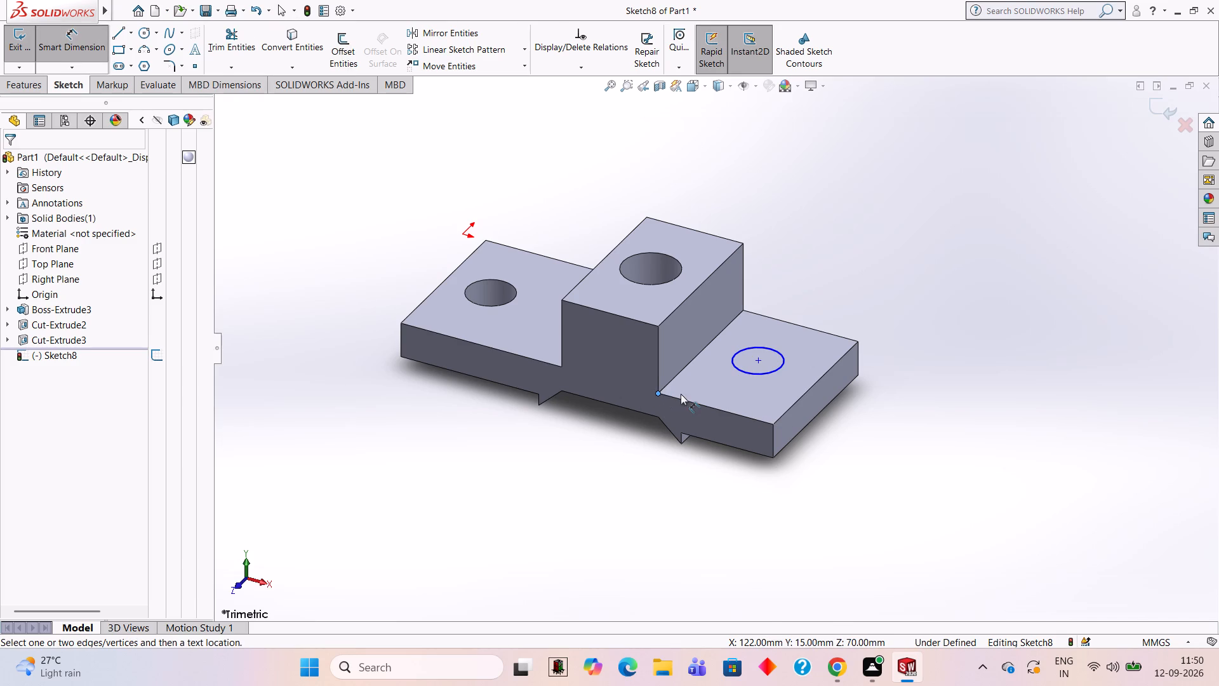
pyautogui.moveTo(759, 361); pyautogui.dragTo(752, 361)
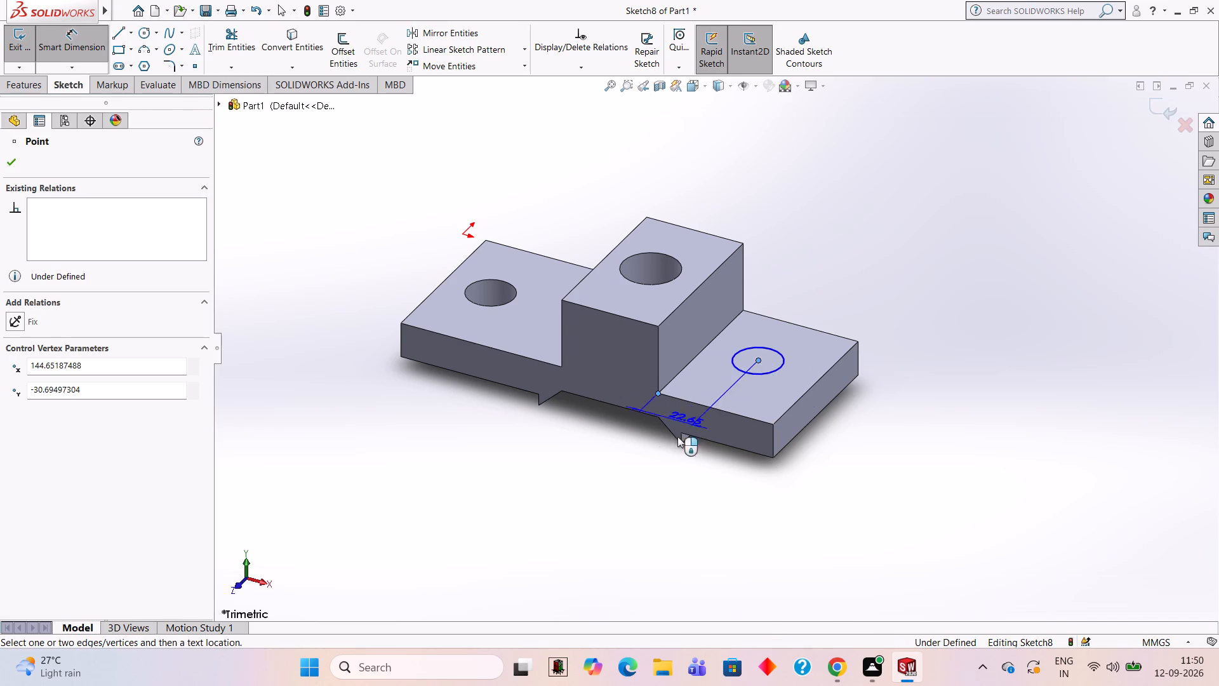
pyautogui.click(648, 457)
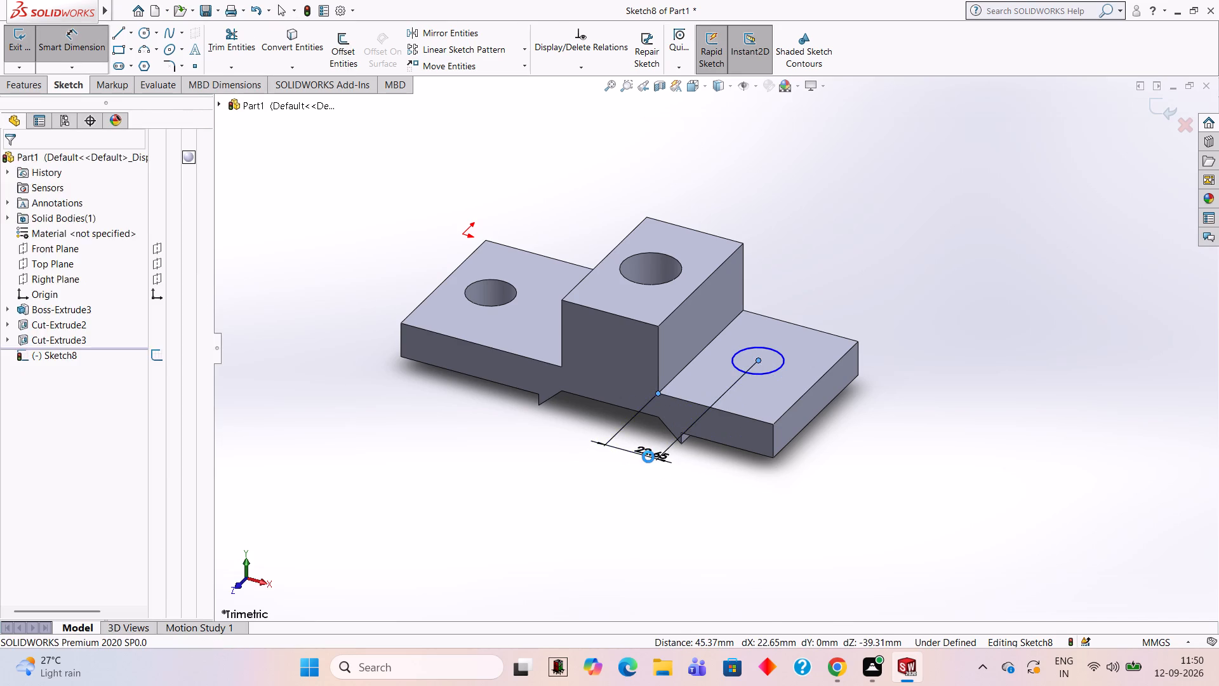
pyautogui.write('25')
pyautogui.press('Return')
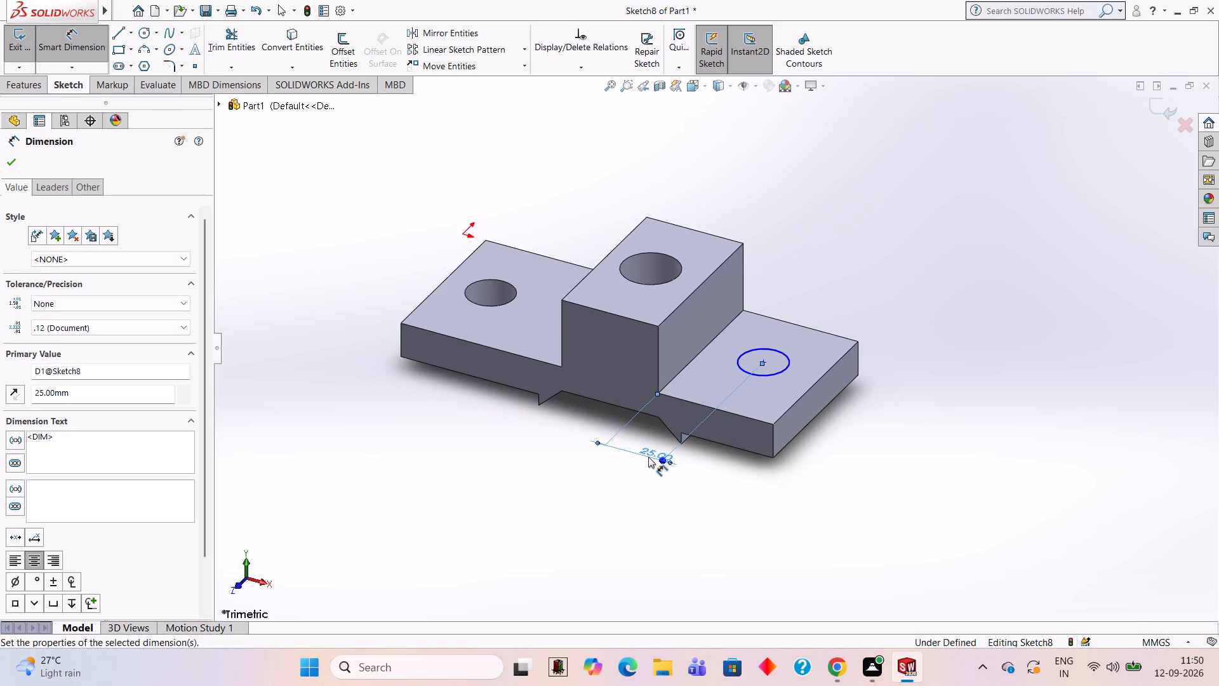
pyautogui.press('Escape')
pyautogui.press('Escape')
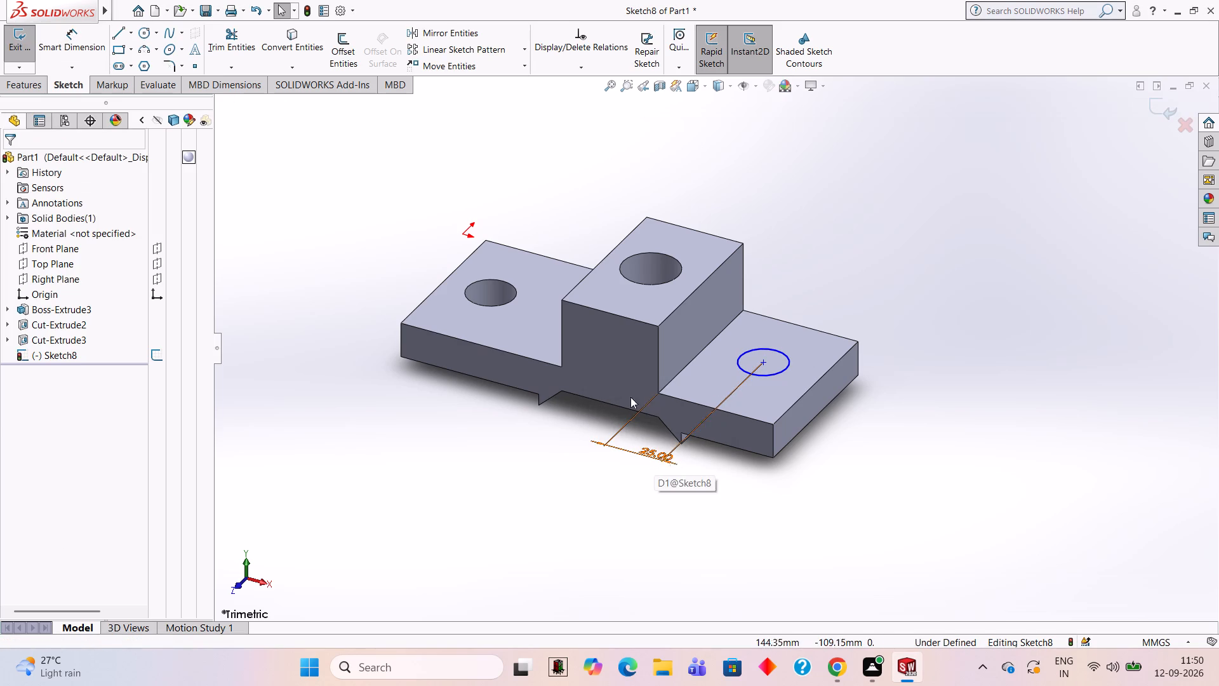
# Dimension the circle's centre 35 mm from the front edge of the arm's top face.
pyautogui.click(74, 51)
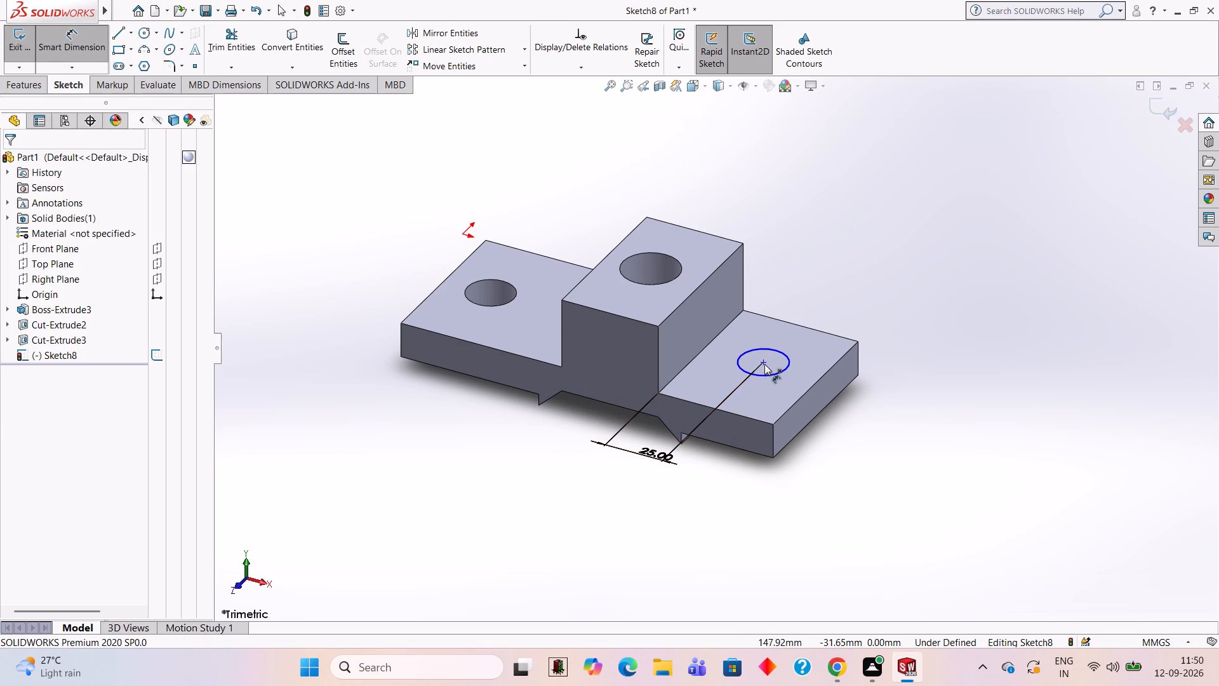
pyautogui.click(764, 364)
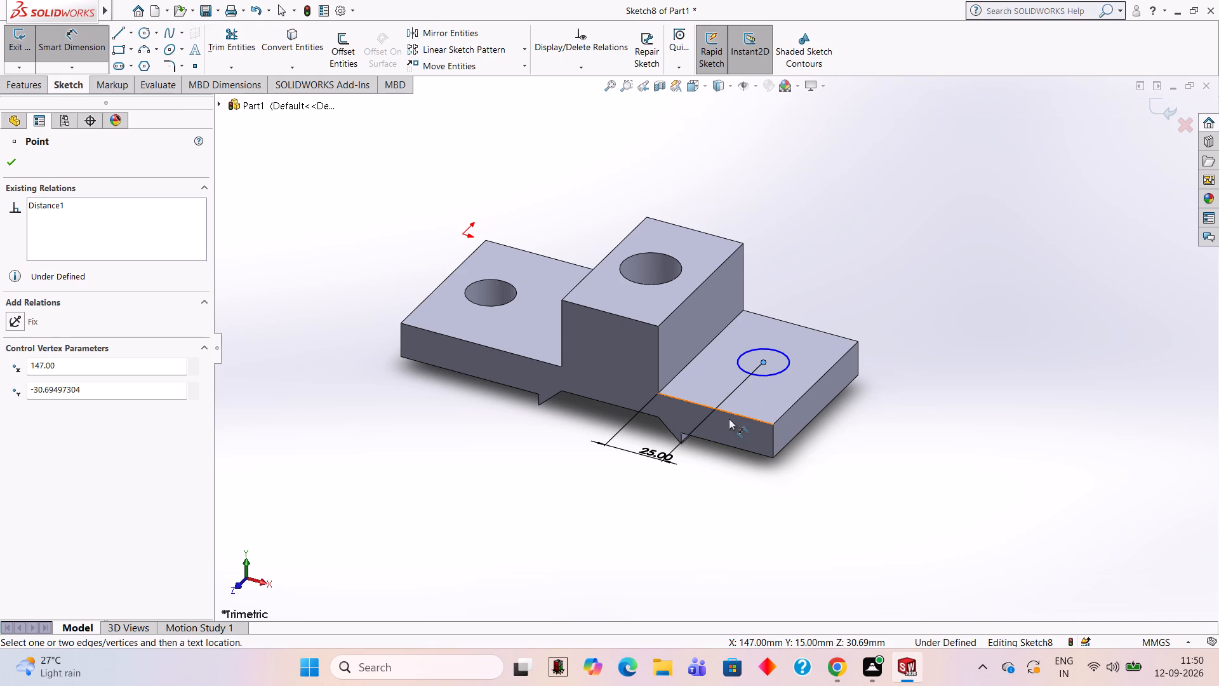
pyautogui.click(729, 412)
pyautogui.click(860, 413)
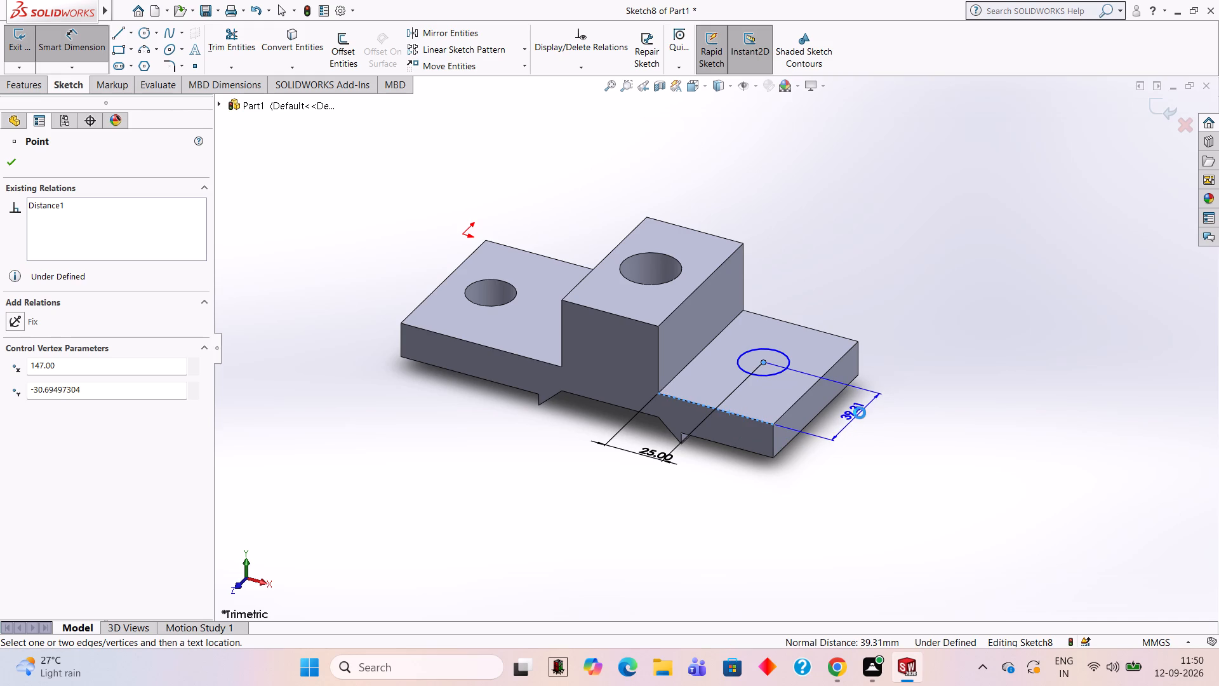
pyautogui.write('35')
pyautogui.press('Return')
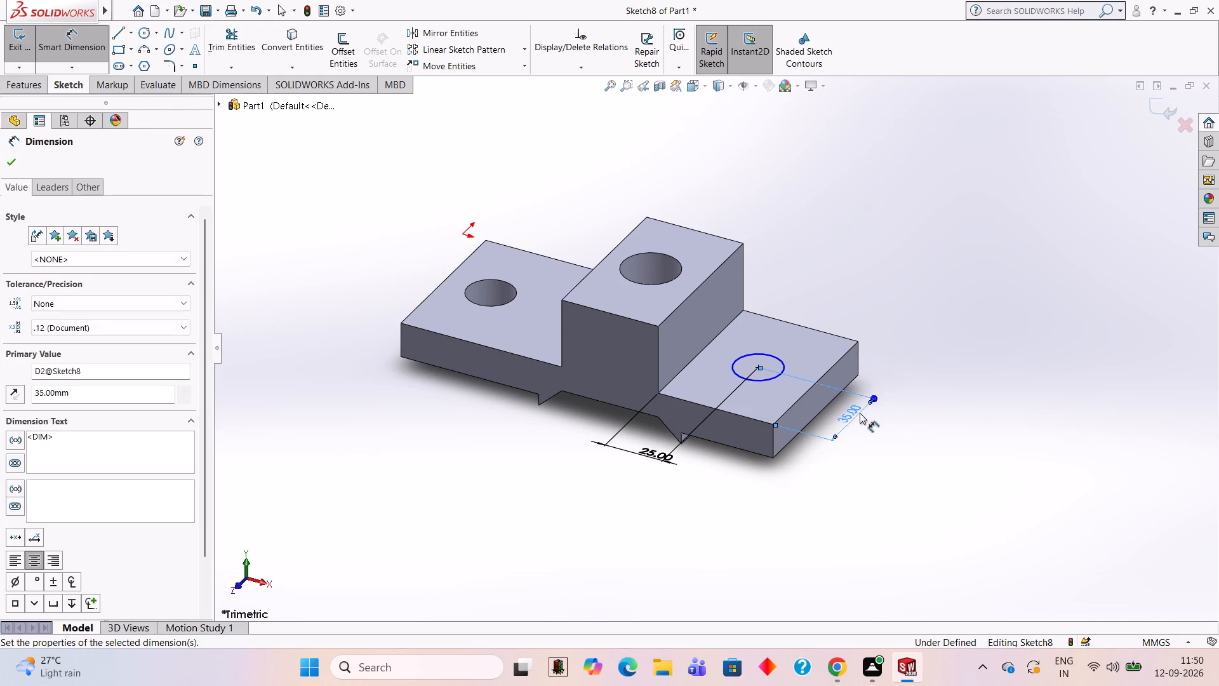
pyautogui.press('Escape')
pyautogui.press('Escape')
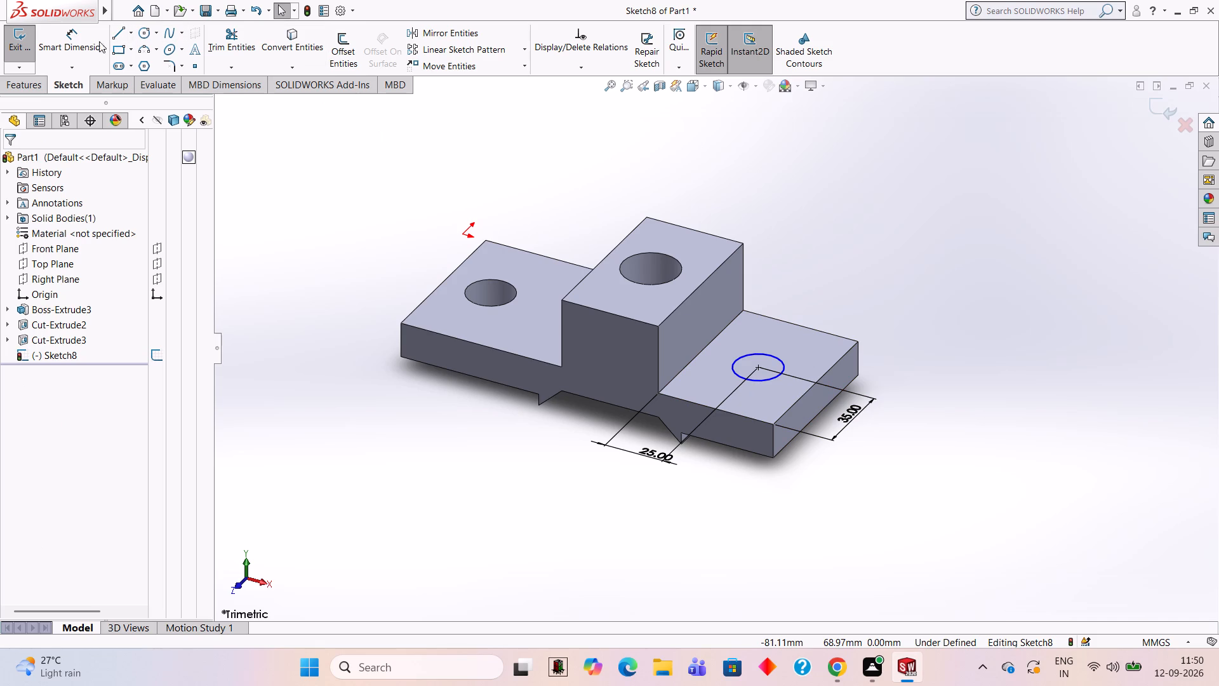
# Cut the dimensioned circle 20 mm deep into the arm with a blind Extruded Cut.
pyautogui.click(34, 85)
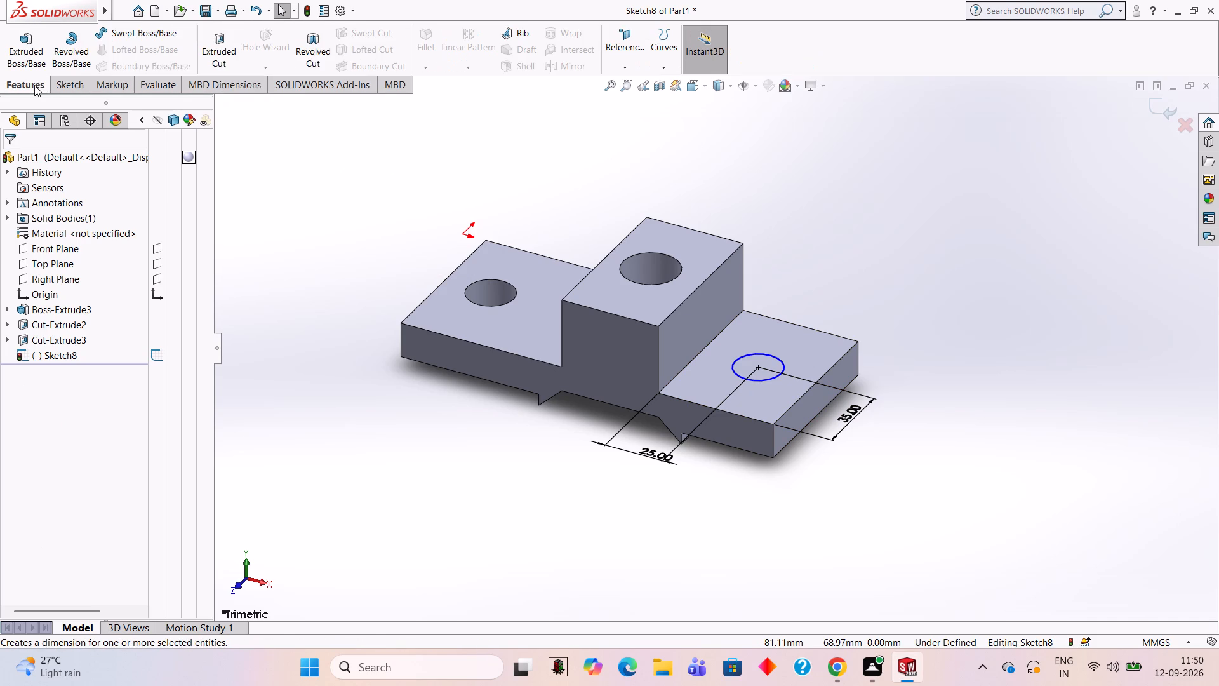
pyautogui.click(219, 50)
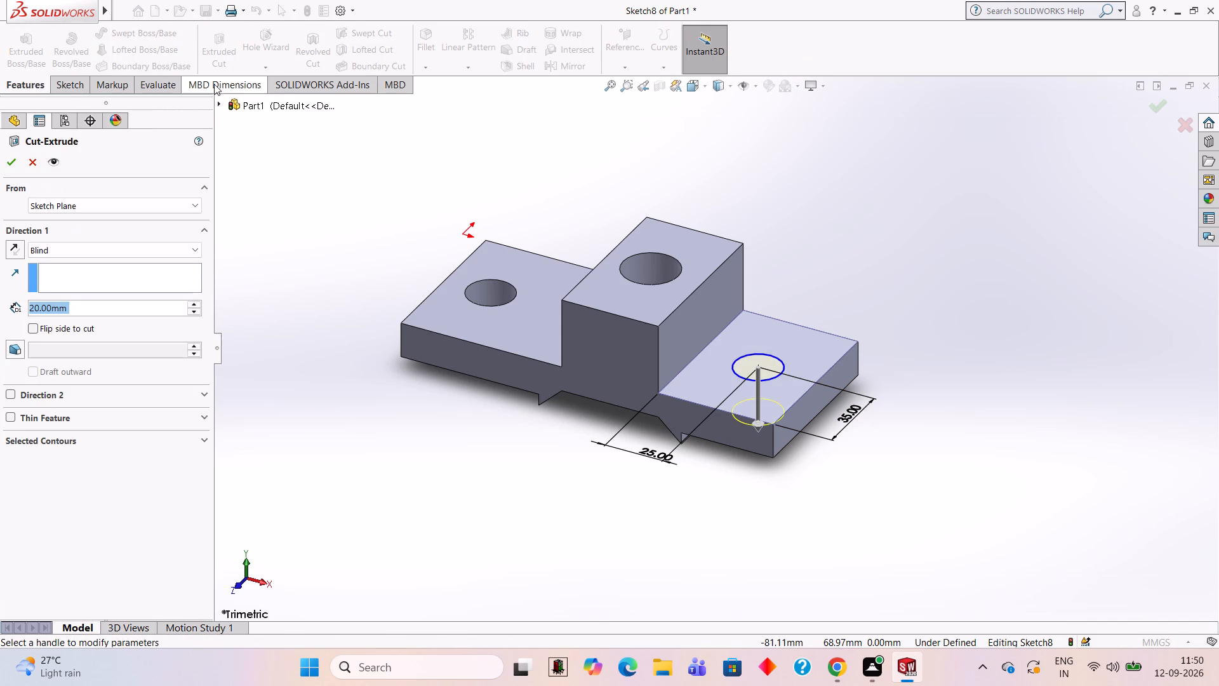
pyautogui.click(15, 168)
pyautogui.press('Escape')
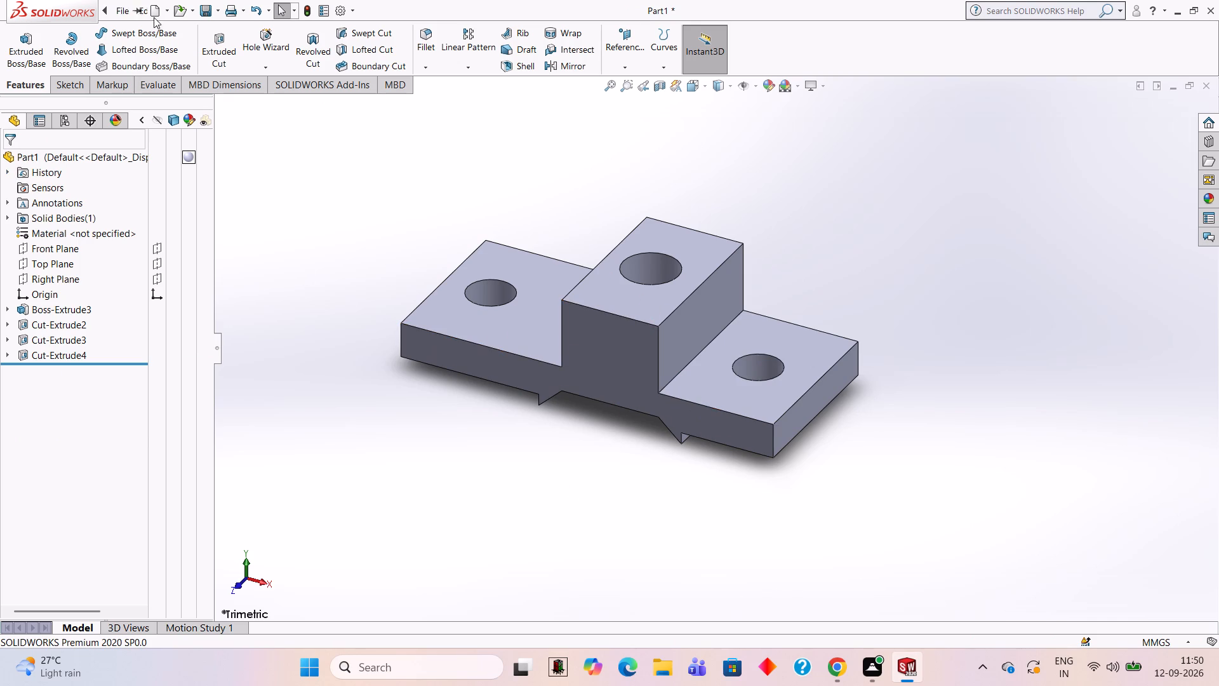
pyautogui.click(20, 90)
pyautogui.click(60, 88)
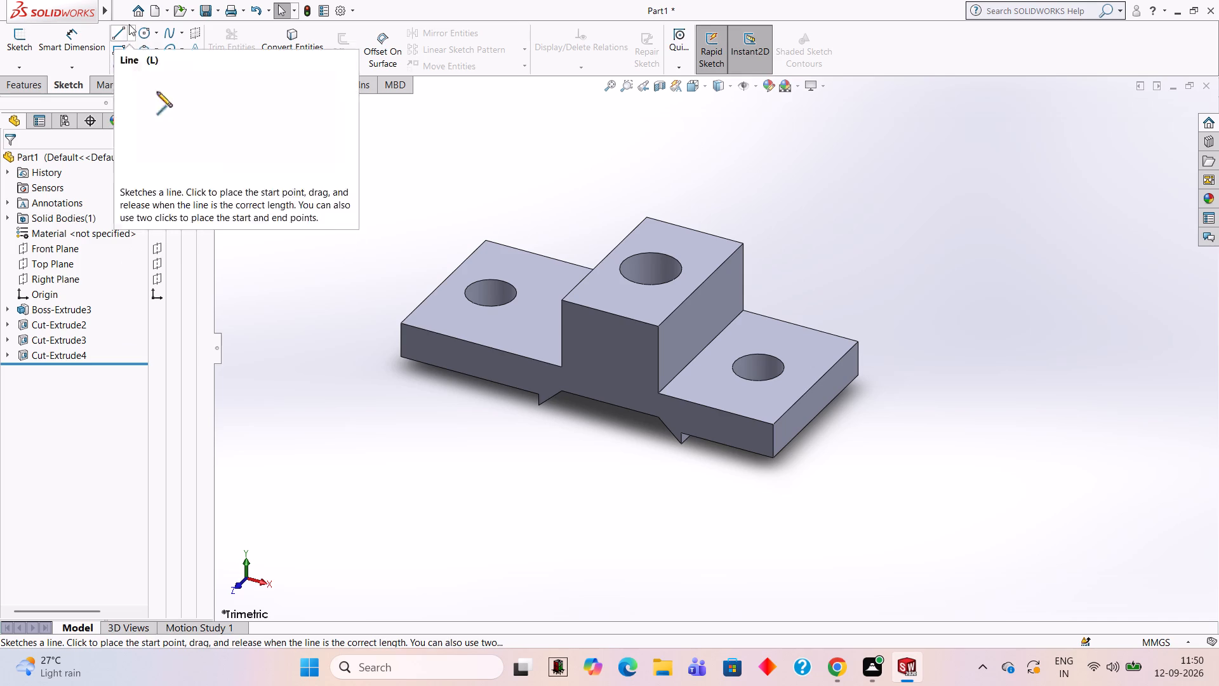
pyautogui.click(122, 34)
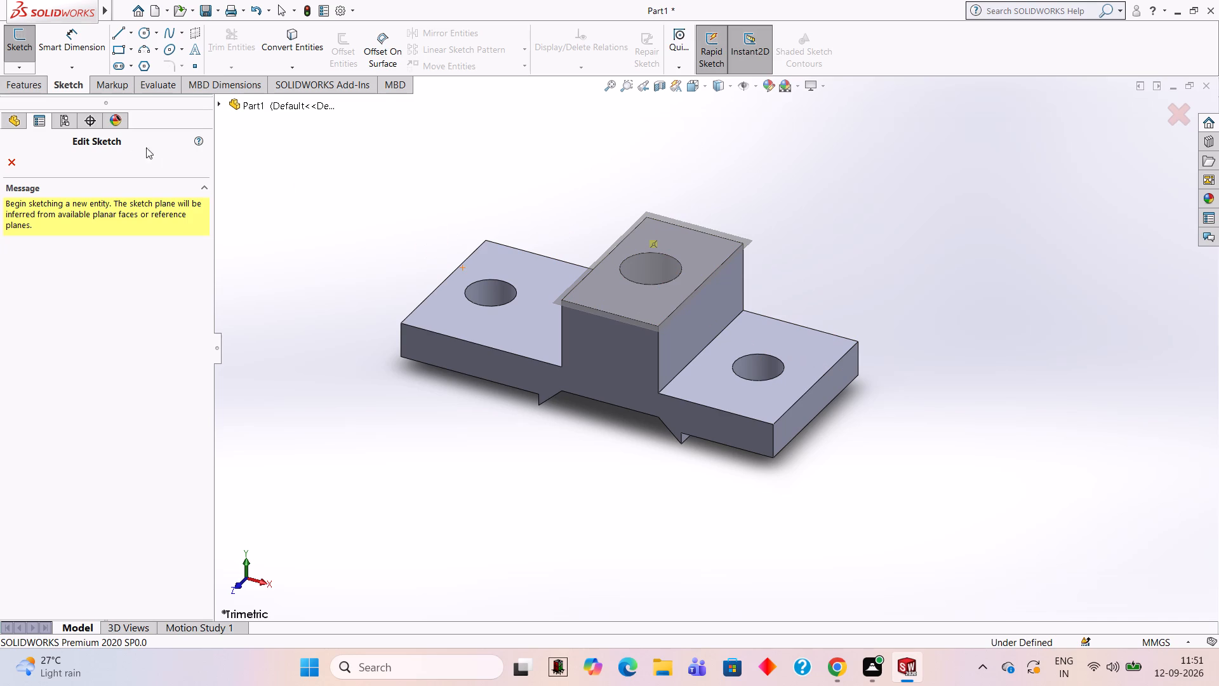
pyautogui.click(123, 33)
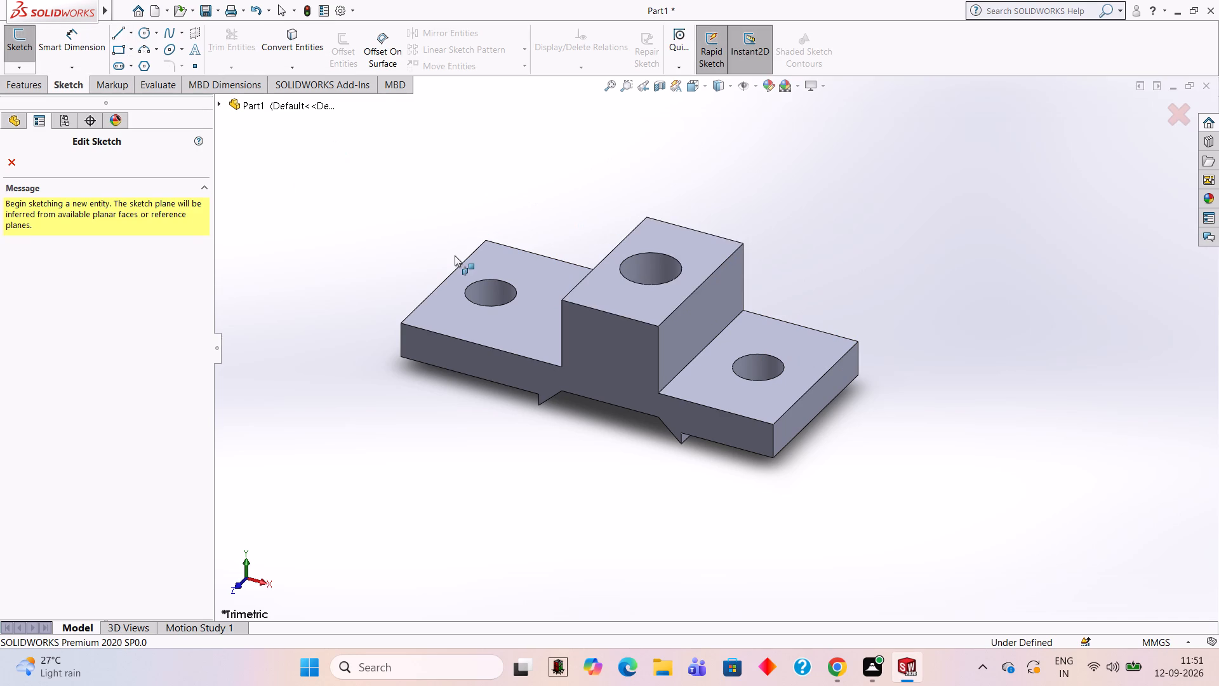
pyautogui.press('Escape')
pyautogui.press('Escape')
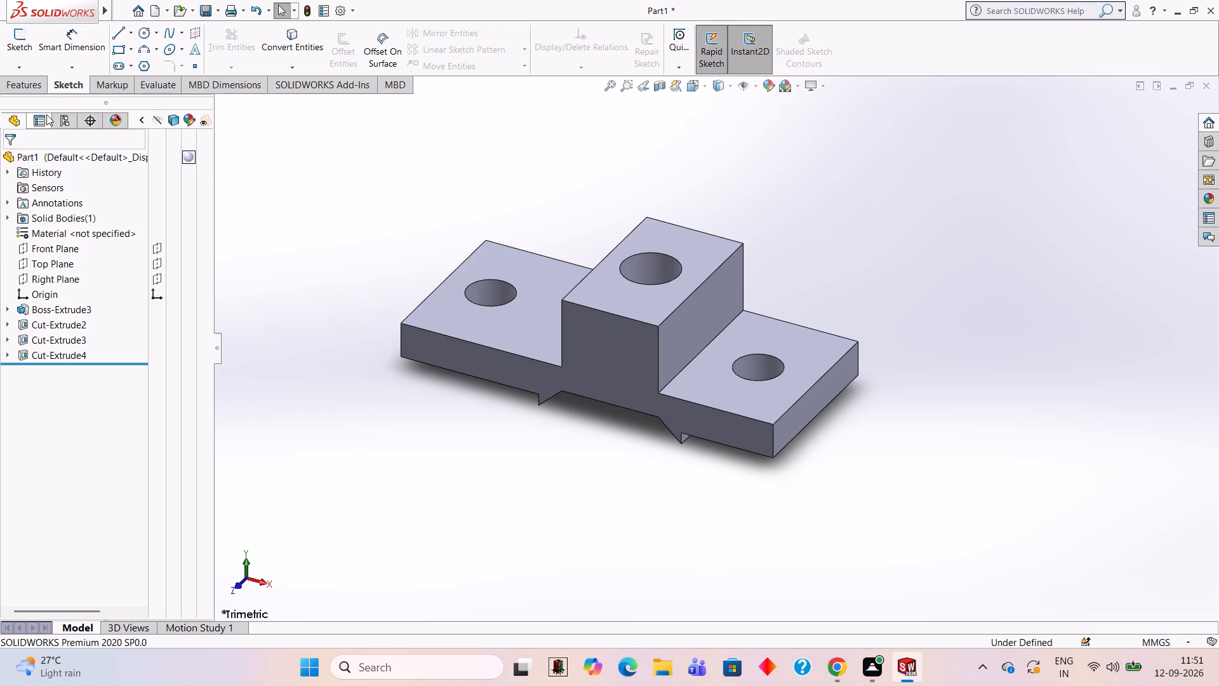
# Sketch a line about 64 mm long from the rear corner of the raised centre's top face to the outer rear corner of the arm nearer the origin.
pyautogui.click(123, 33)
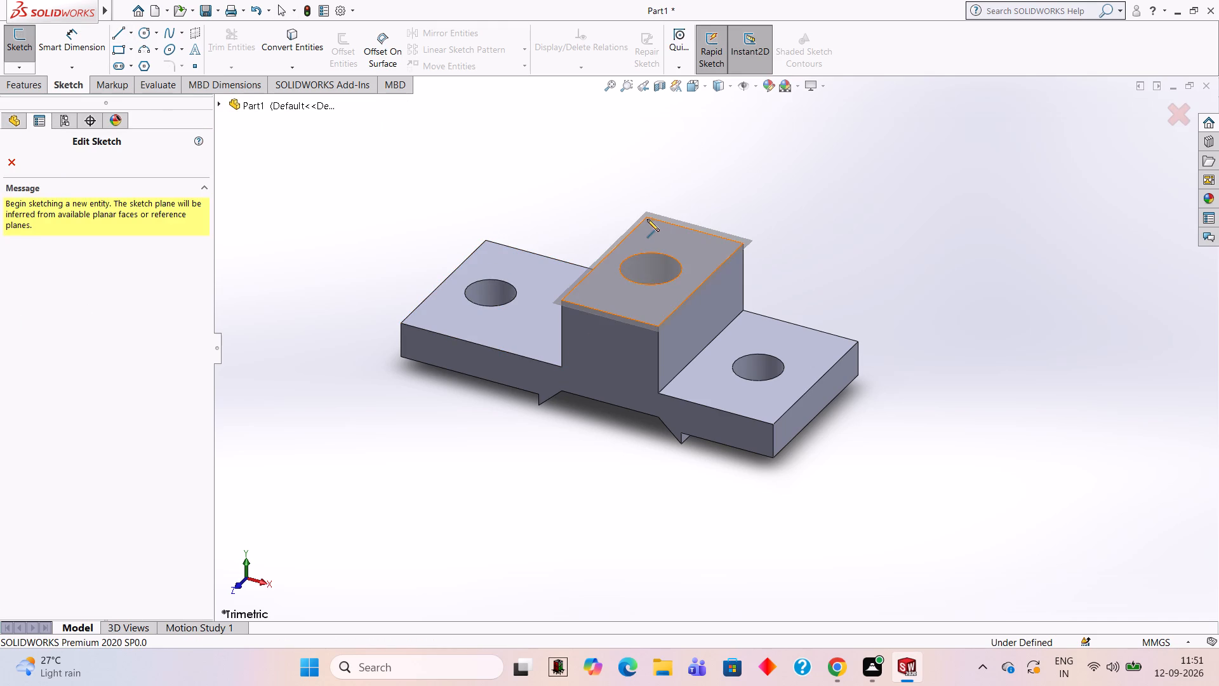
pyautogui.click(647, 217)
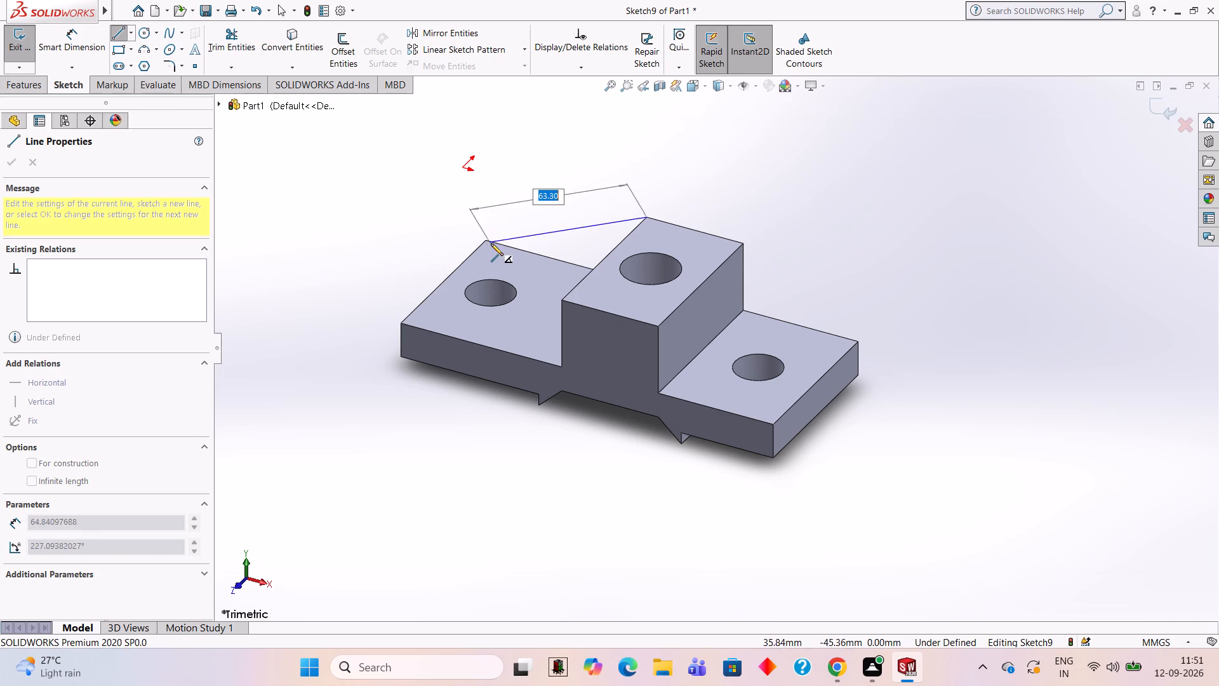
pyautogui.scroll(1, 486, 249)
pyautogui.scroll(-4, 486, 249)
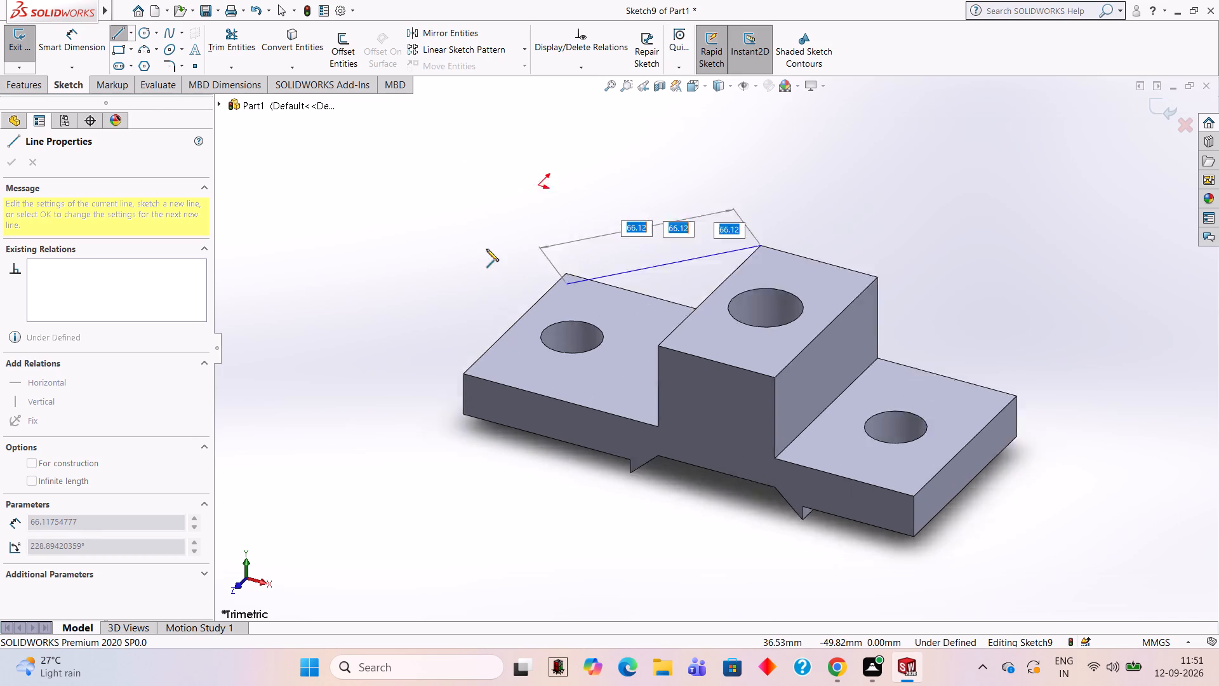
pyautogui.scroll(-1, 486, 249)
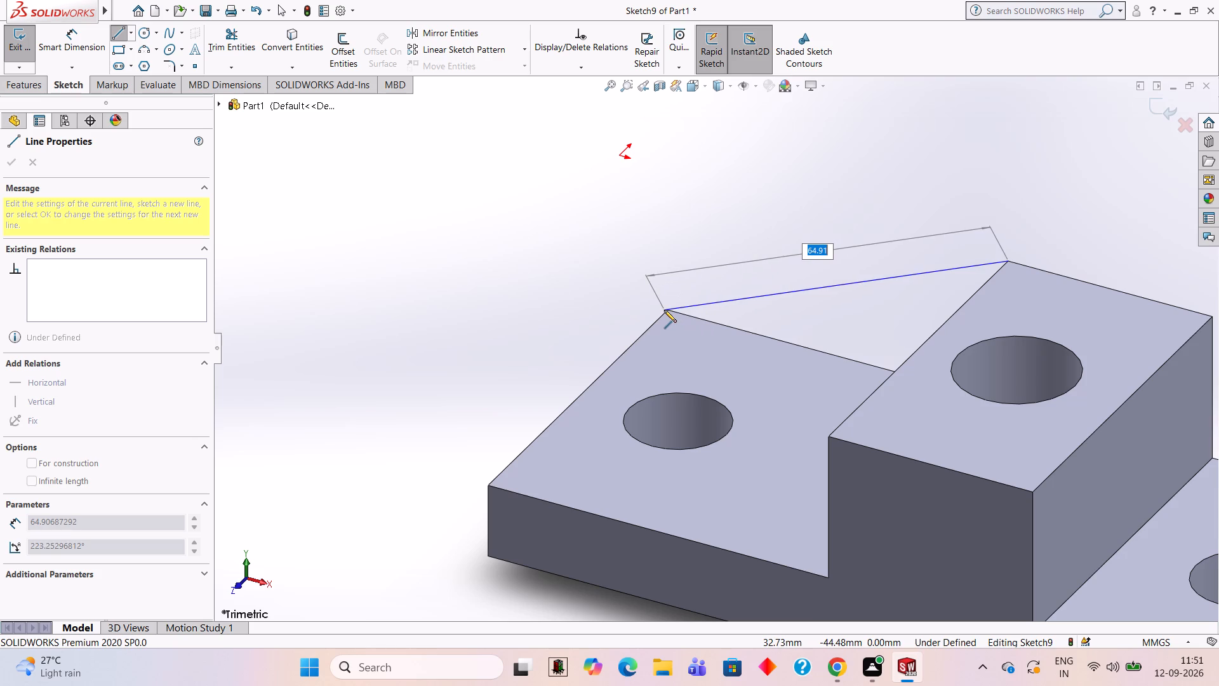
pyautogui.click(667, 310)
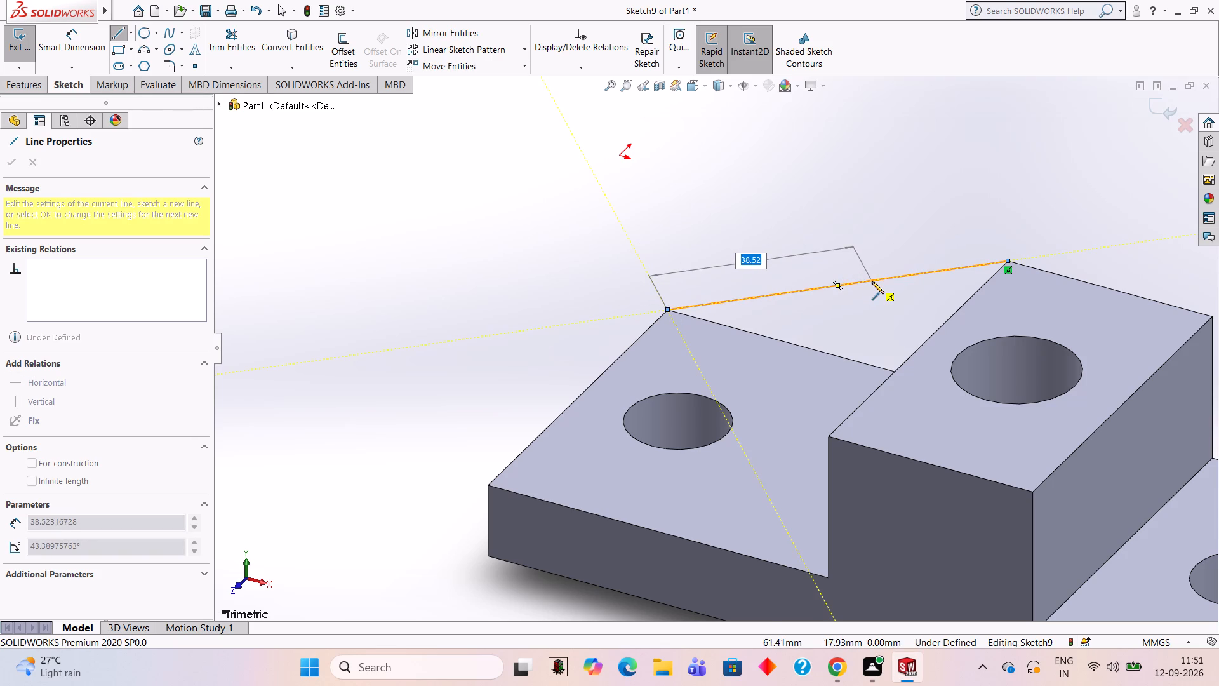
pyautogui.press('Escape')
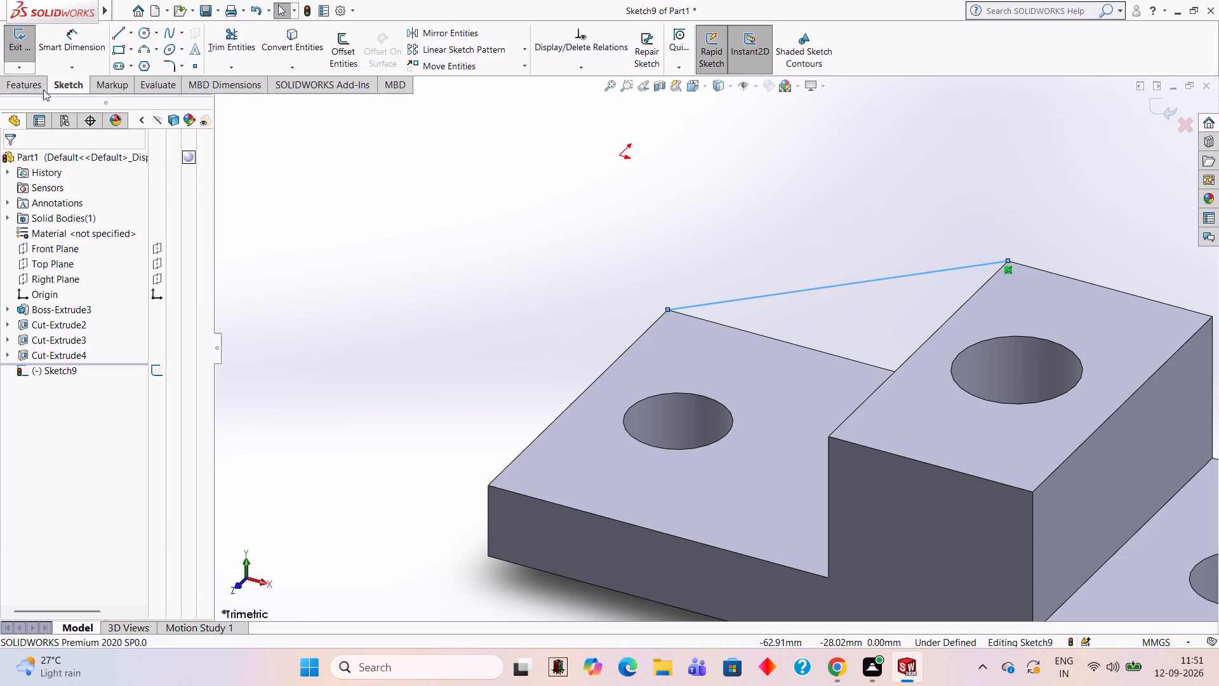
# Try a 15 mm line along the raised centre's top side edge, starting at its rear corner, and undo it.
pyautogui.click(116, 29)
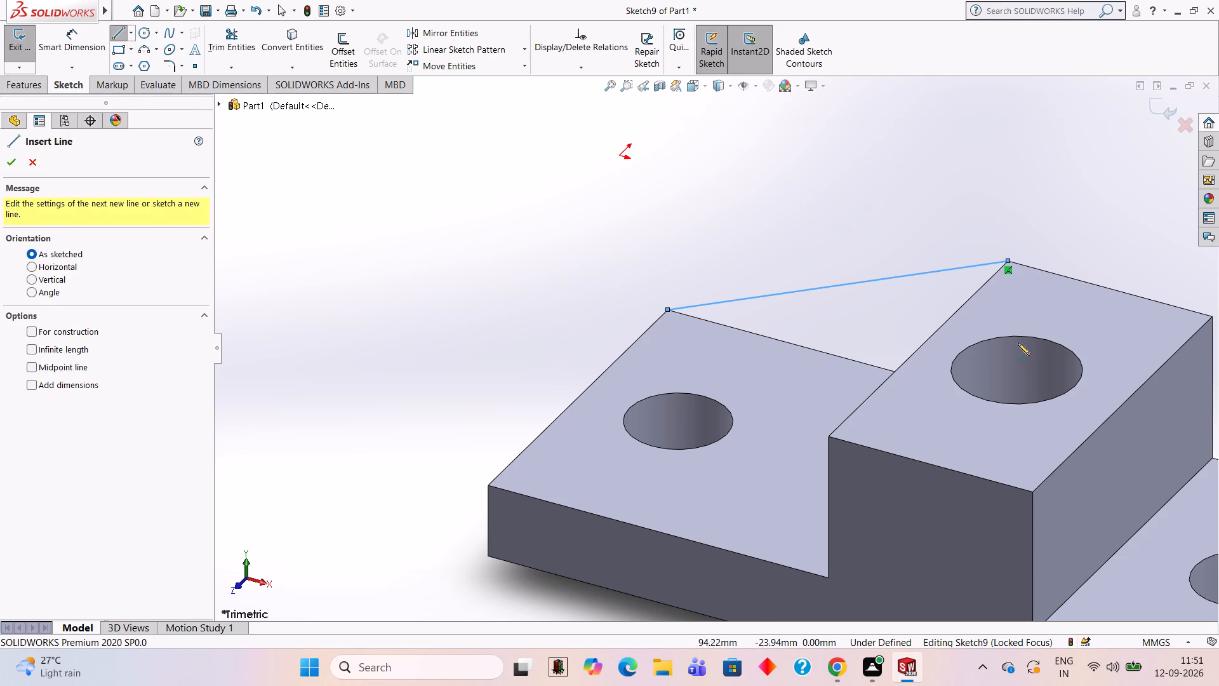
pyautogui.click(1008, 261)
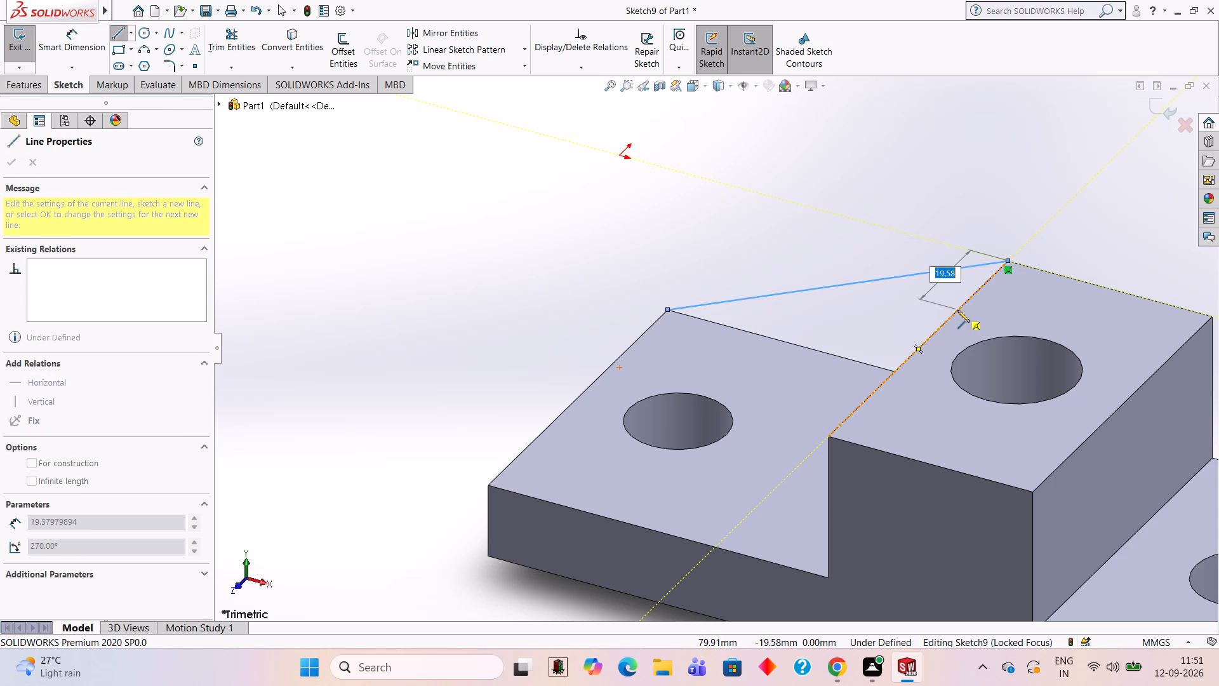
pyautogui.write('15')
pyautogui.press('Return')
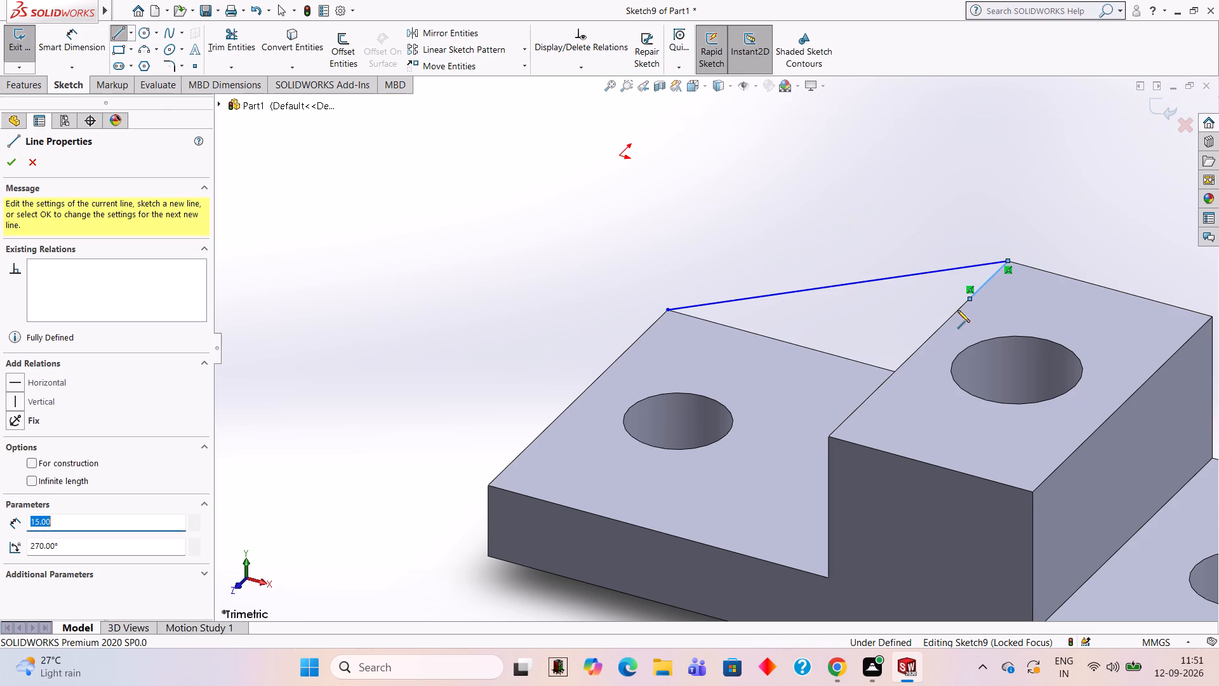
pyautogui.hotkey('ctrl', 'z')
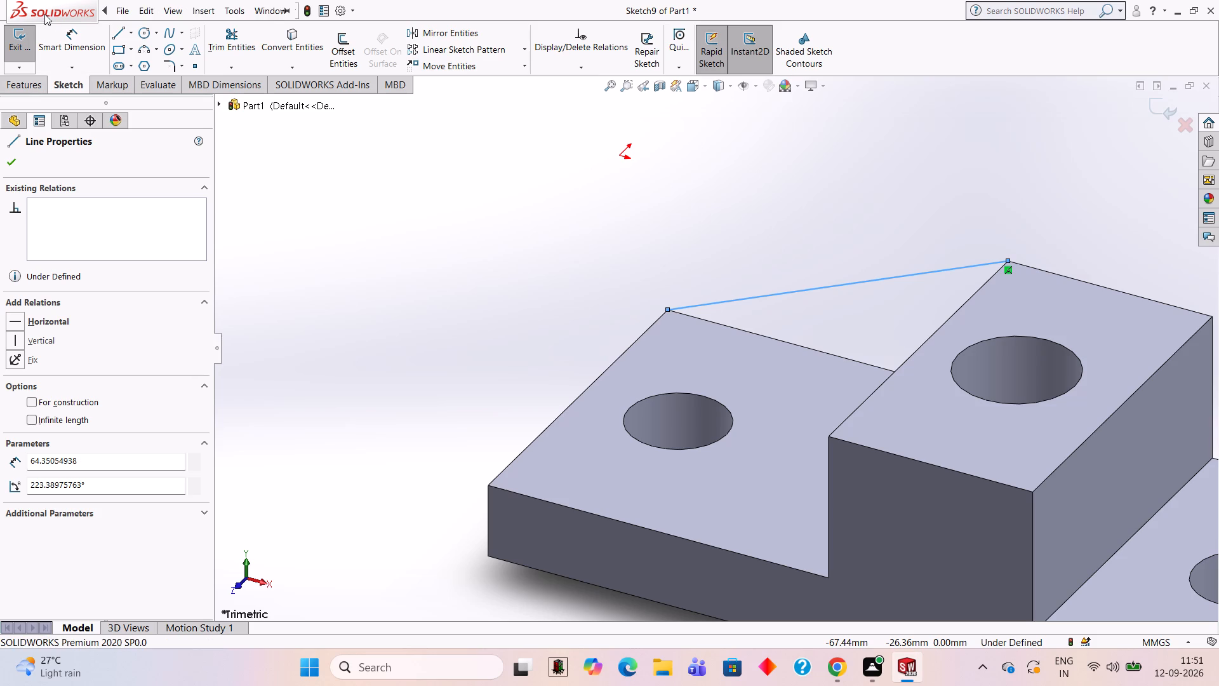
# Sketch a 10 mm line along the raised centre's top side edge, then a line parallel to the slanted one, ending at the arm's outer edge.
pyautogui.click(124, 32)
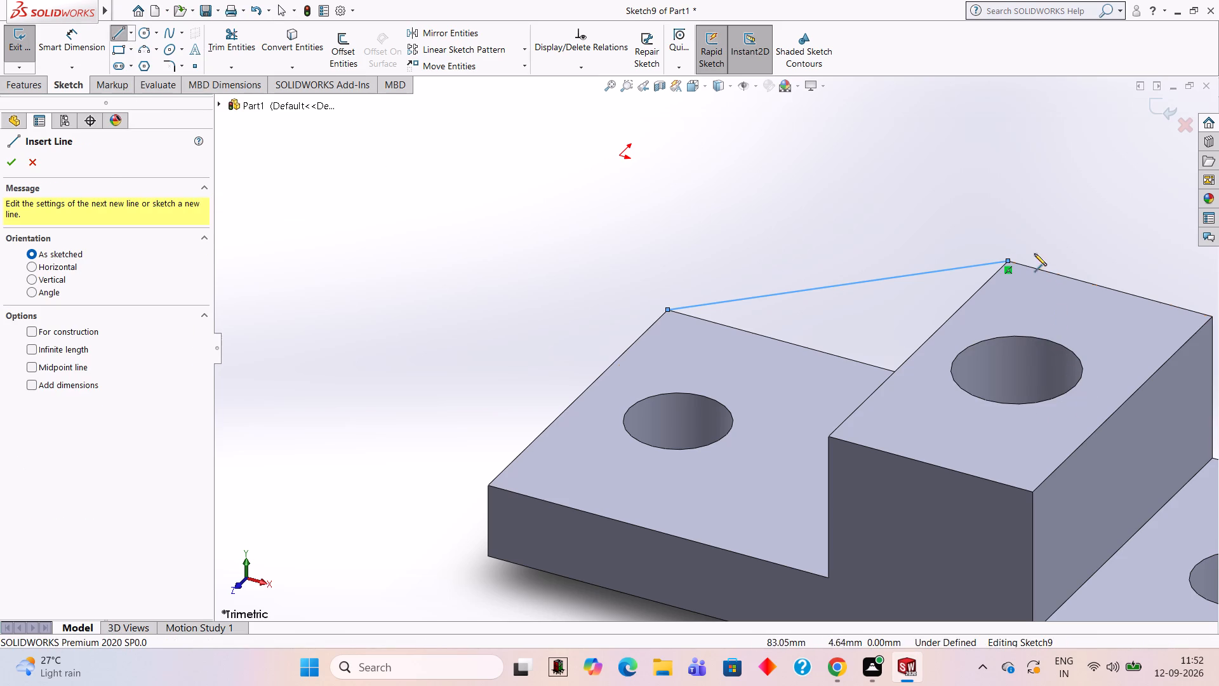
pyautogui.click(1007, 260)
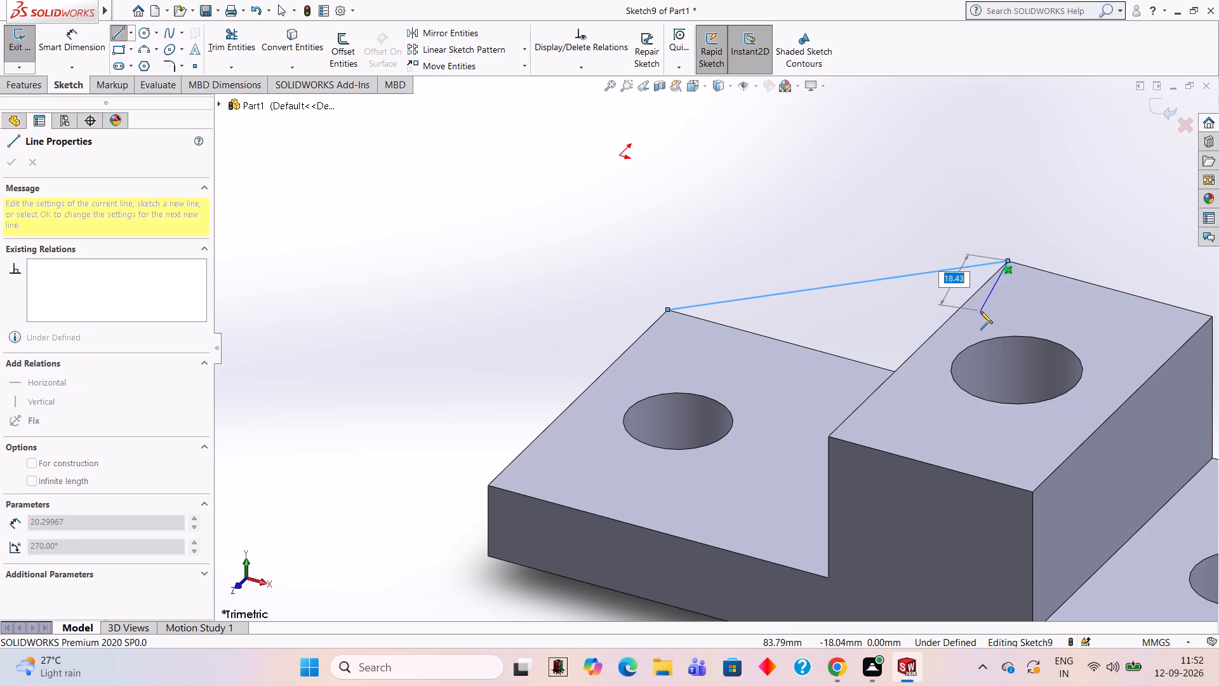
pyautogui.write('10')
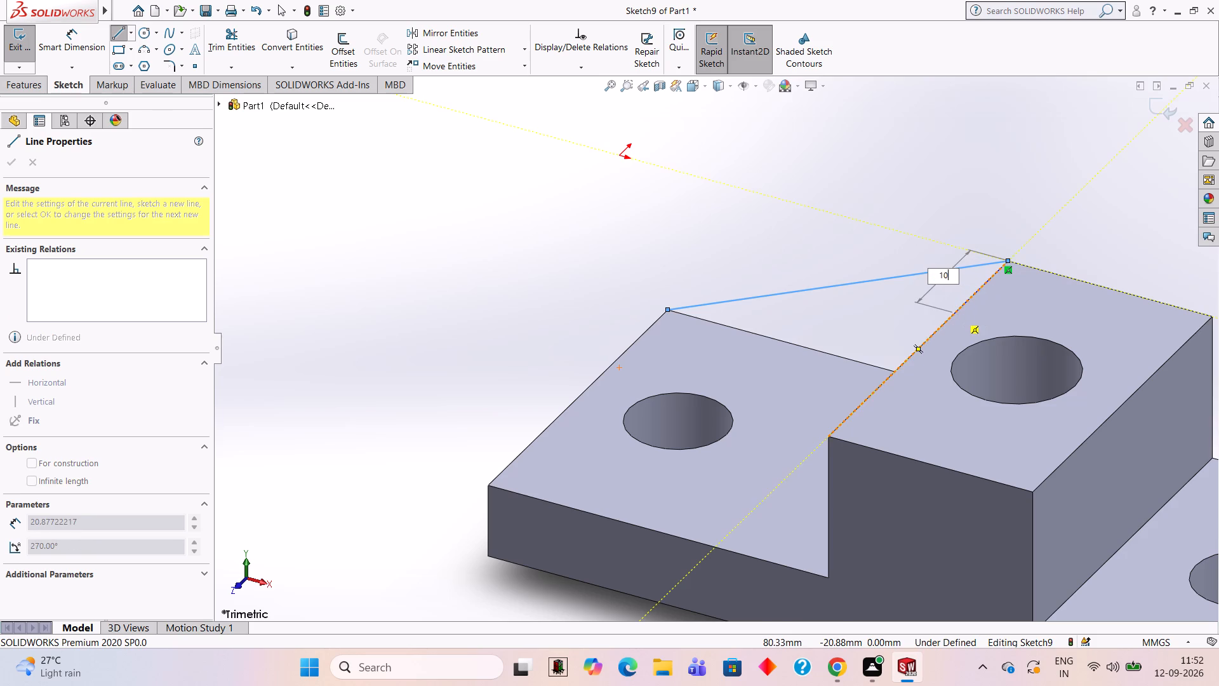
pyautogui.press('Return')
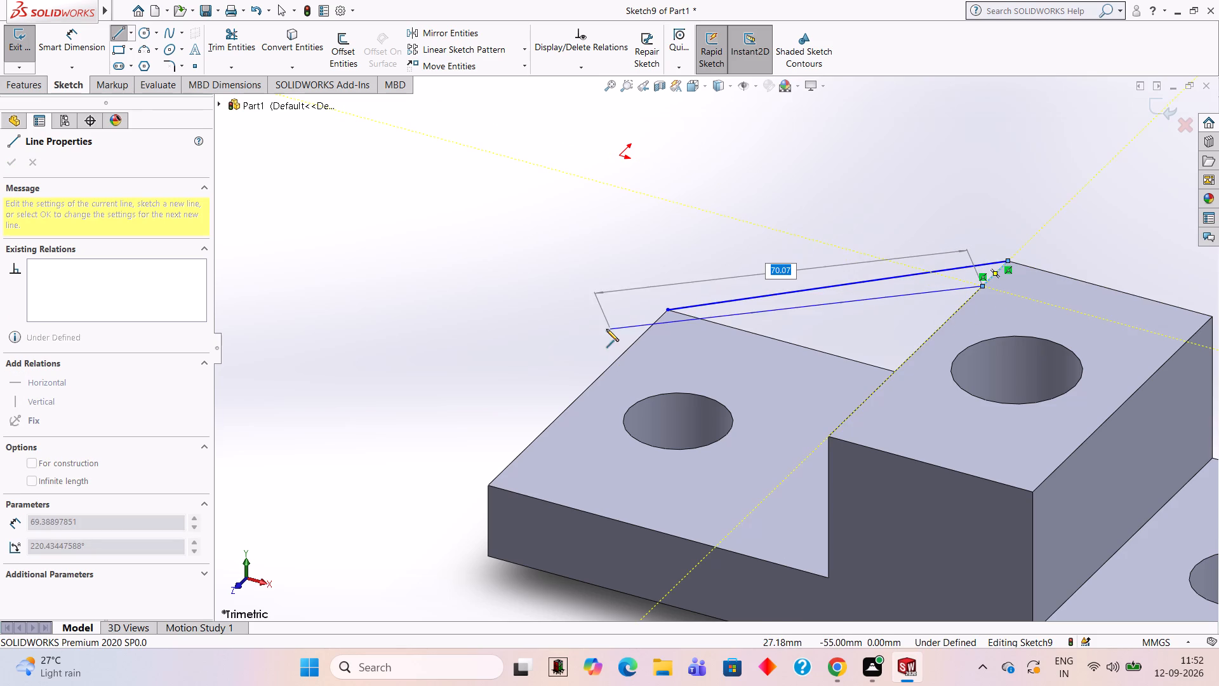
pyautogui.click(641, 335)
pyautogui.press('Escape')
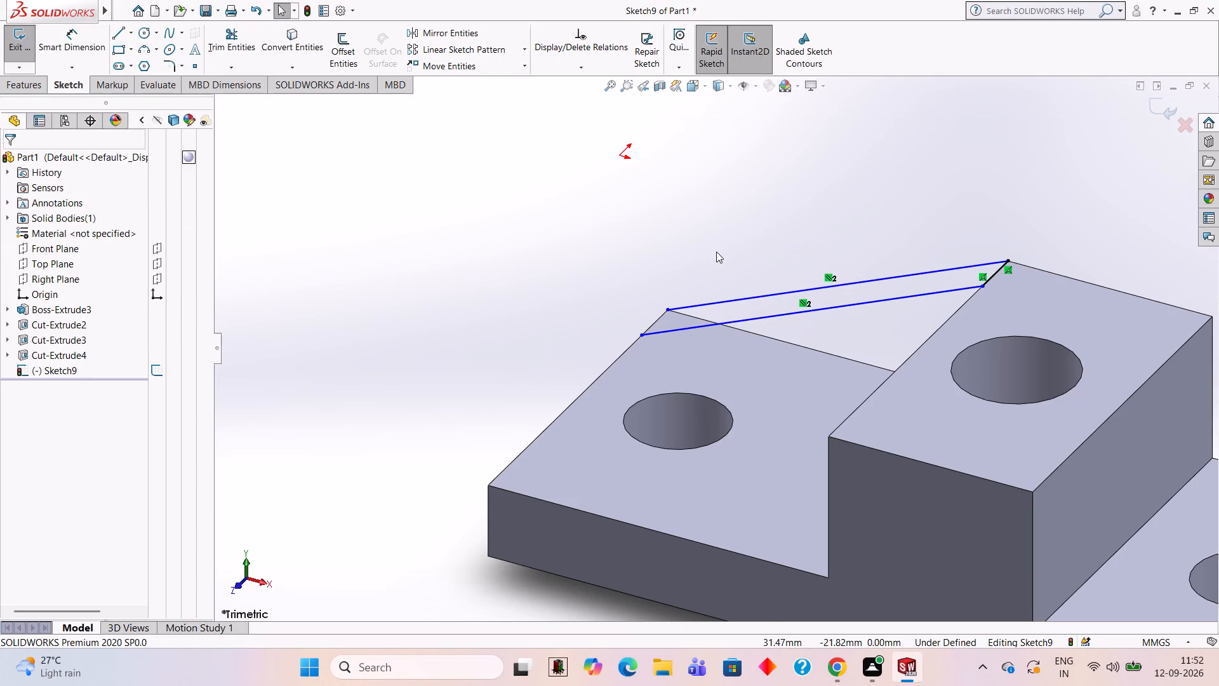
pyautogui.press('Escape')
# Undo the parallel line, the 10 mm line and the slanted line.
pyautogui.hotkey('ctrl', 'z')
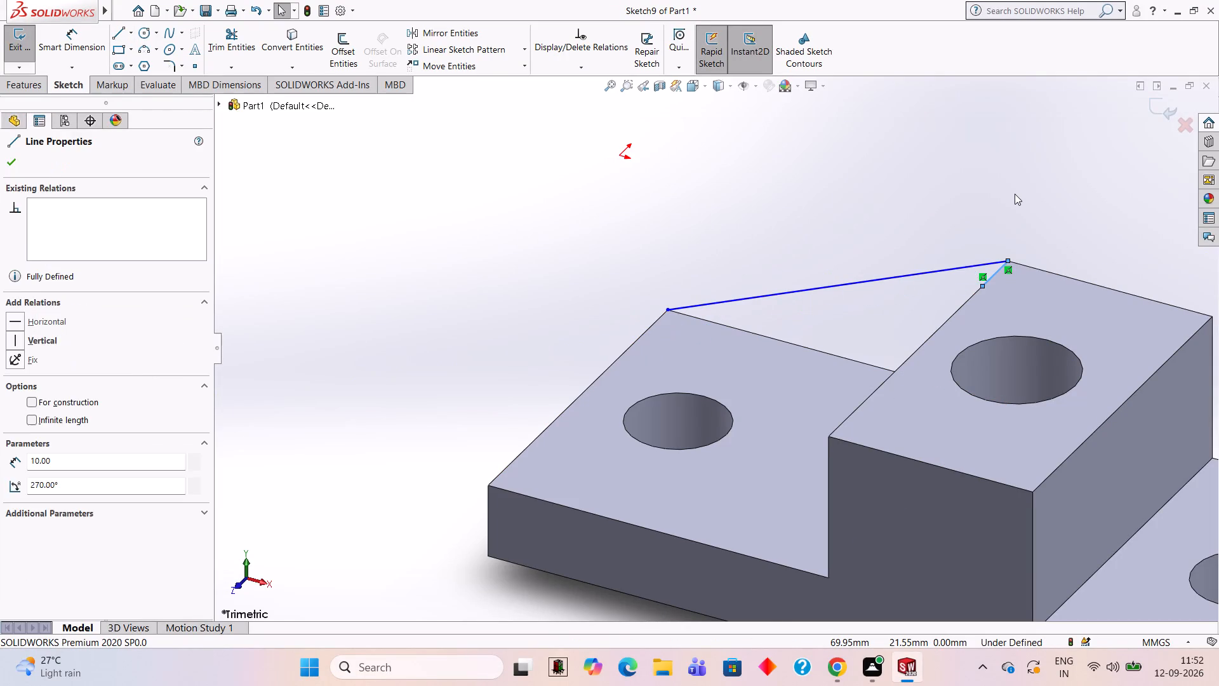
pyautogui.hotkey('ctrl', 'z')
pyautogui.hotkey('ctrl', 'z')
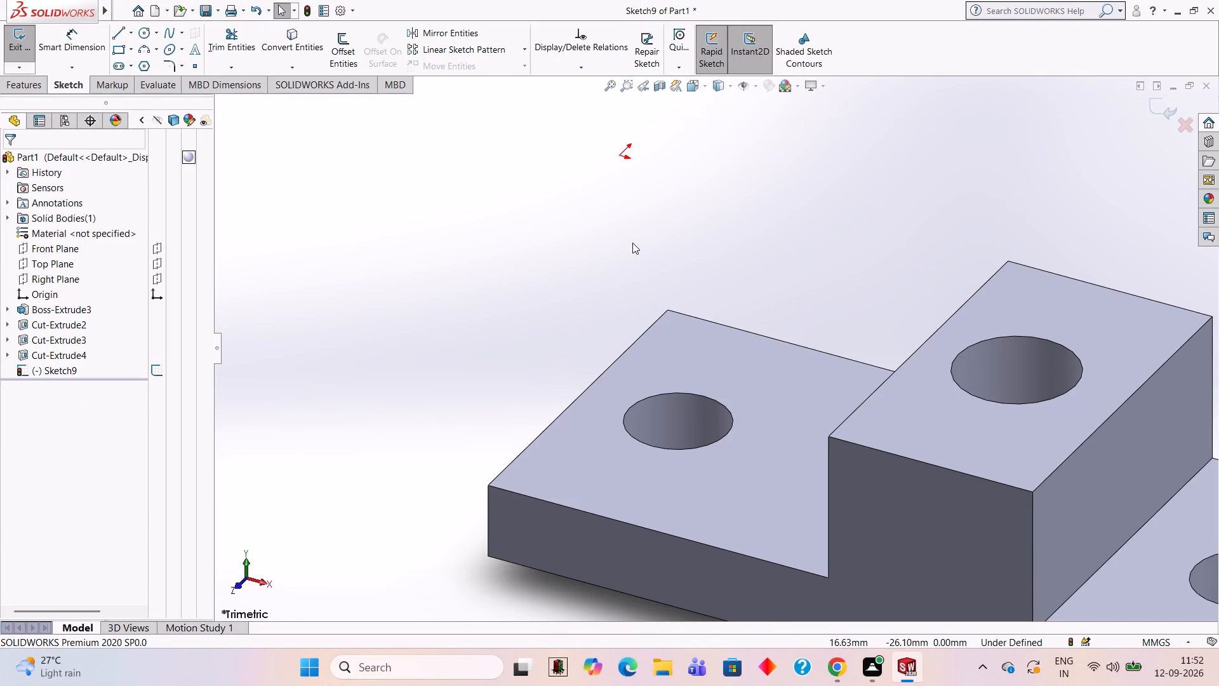
# Sketch a closed triangle in the raised centre's side-face plane using its rear vertical edge, with the other sides about 70 mm and 81 mm.
pyautogui.scroll(2, 707, 269)
pyautogui.scroll(1, 763, 338)
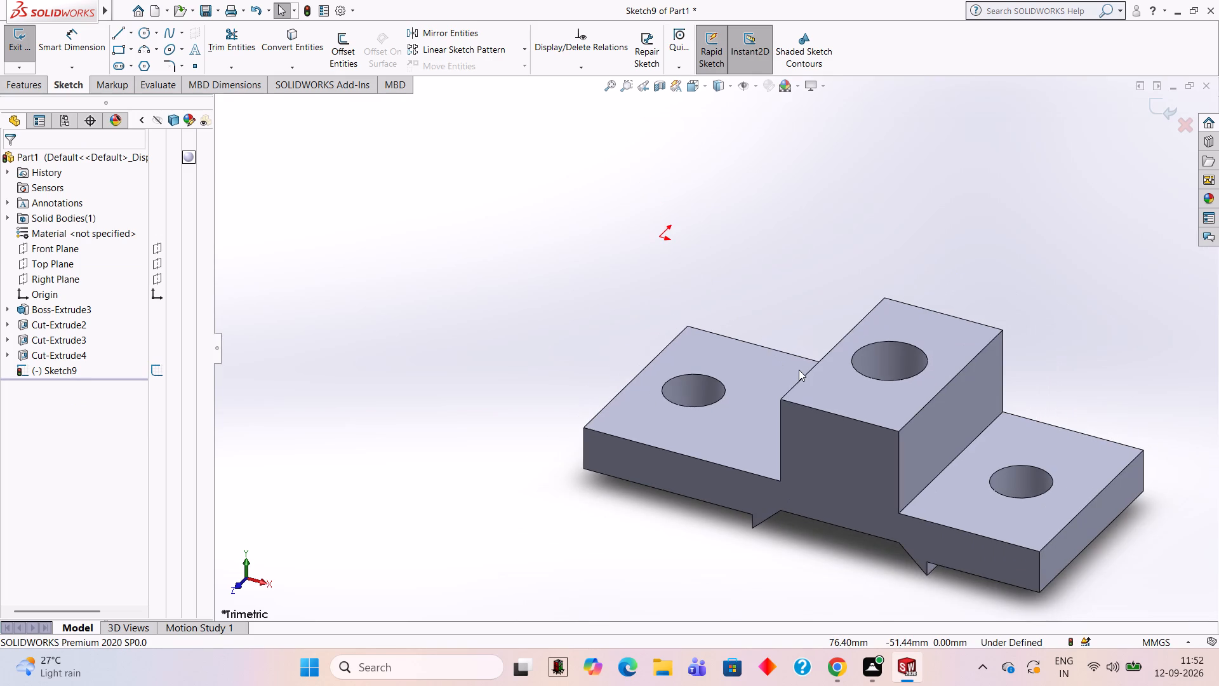
pyautogui.scroll(1, 799, 370)
pyautogui.rightClick(934, 174)
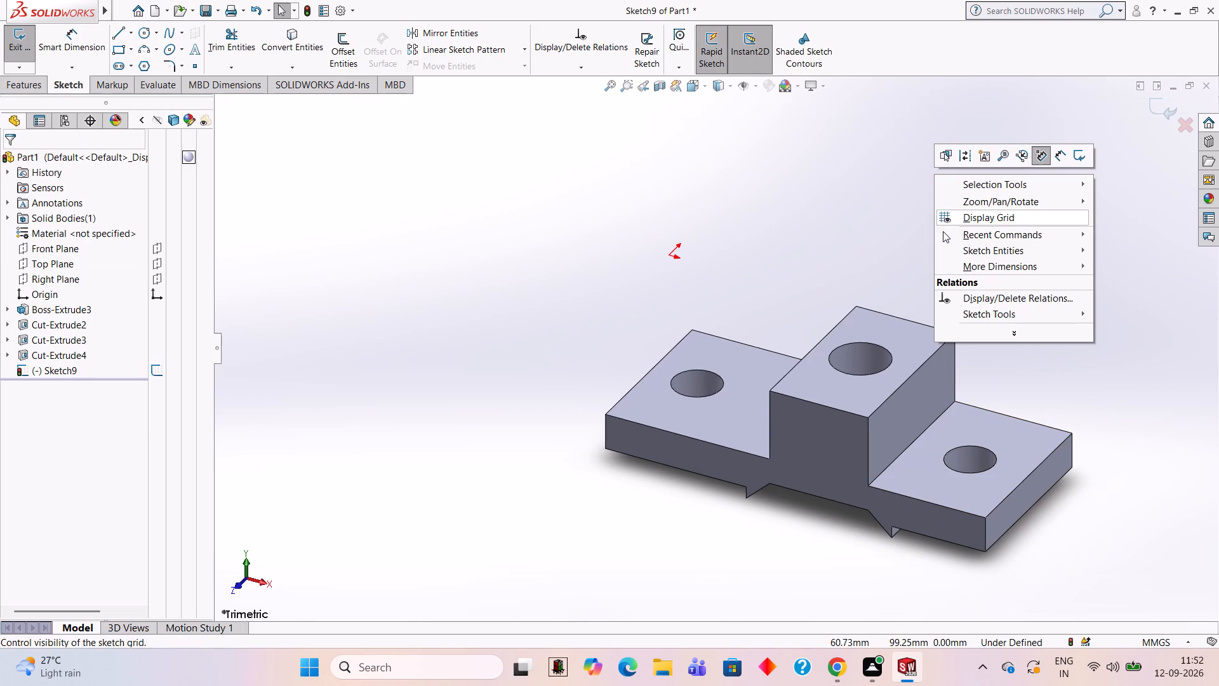
pyautogui.click(975, 206)
pyautogui.click(857, 250)
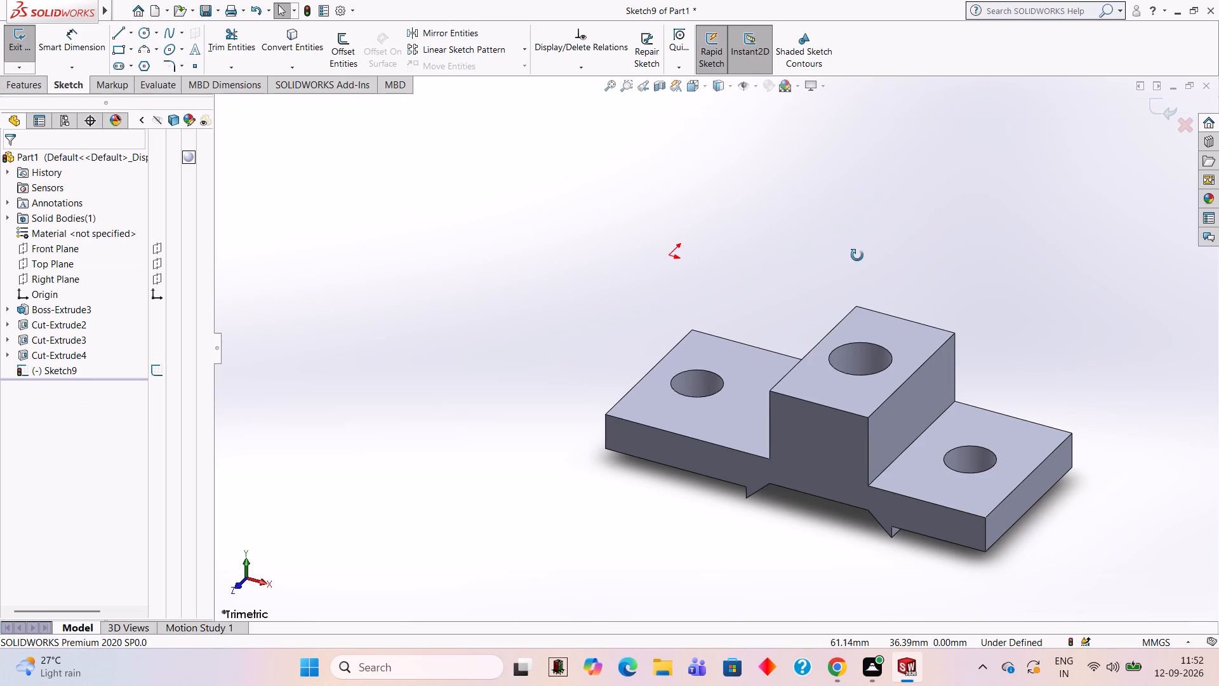
pyautogui.moveTo(929, 577); pyautogui.dragTo(1032, 568)
pyautogui.press('Escape')
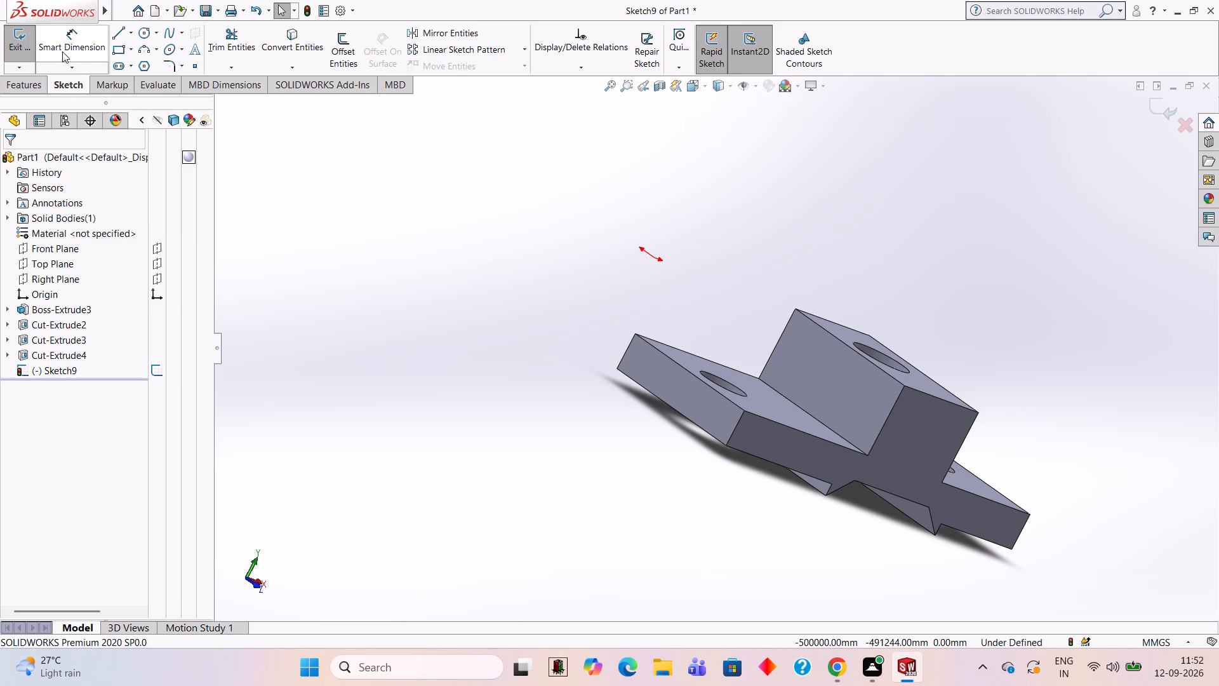
pyautogui.click(119, 35)
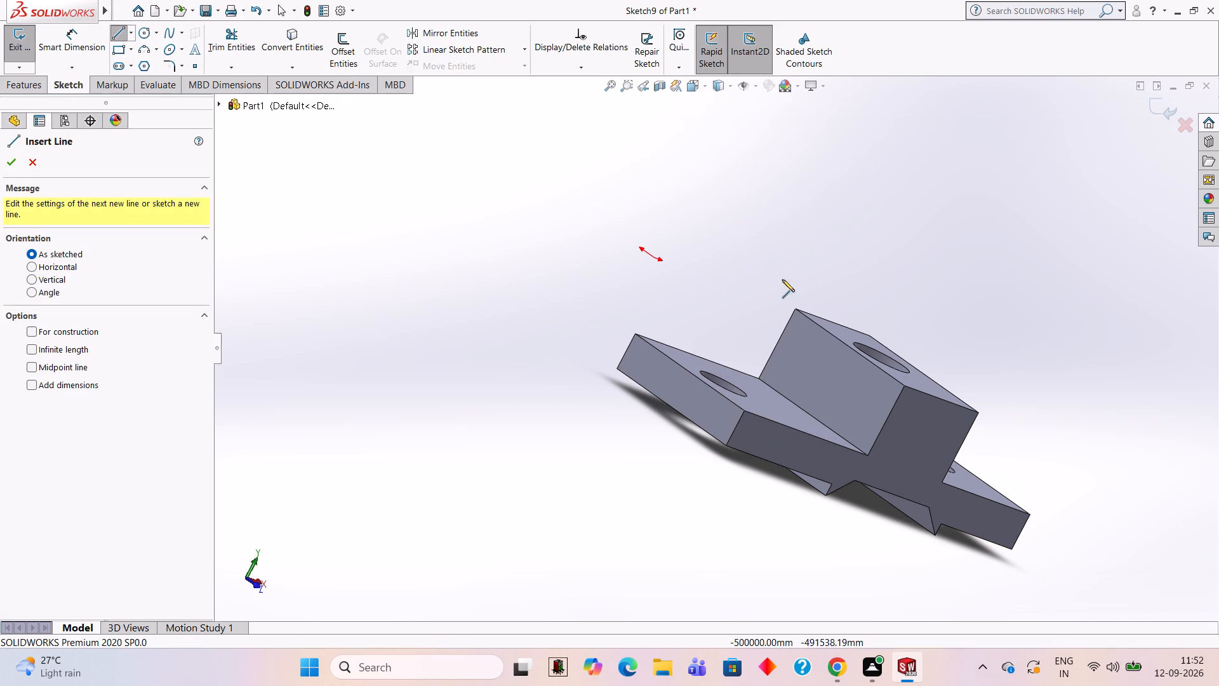
pyautogui.click(795, 311)
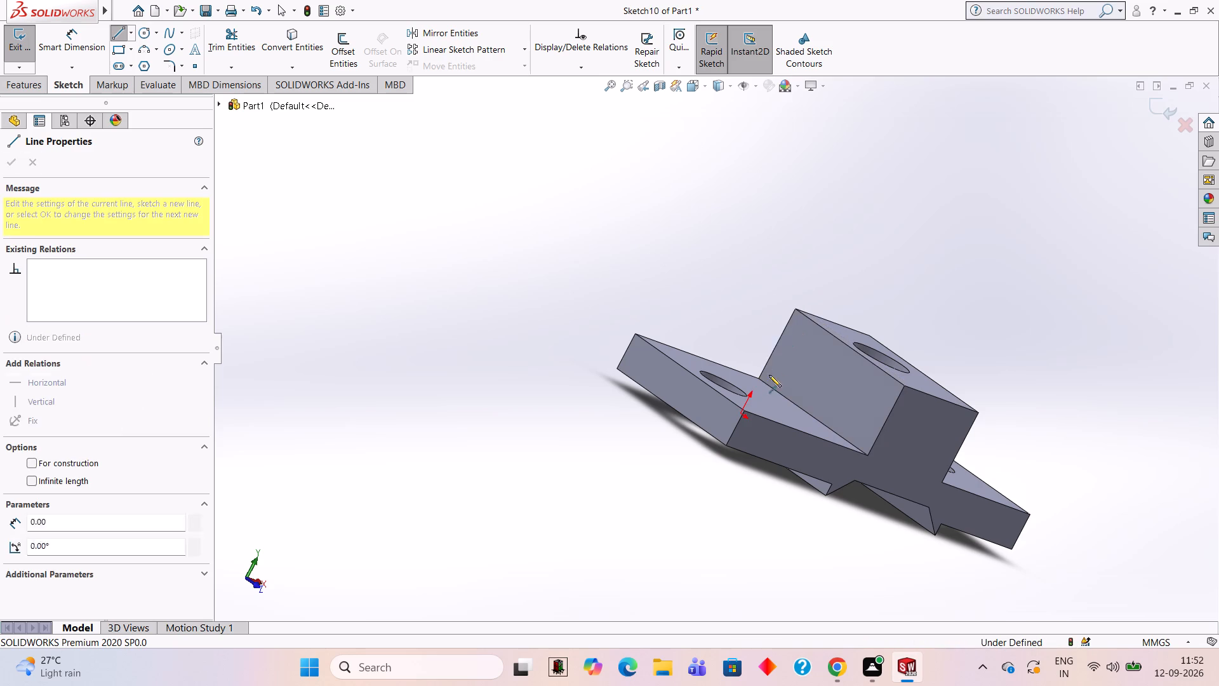
pyautogui.click(759, 380)
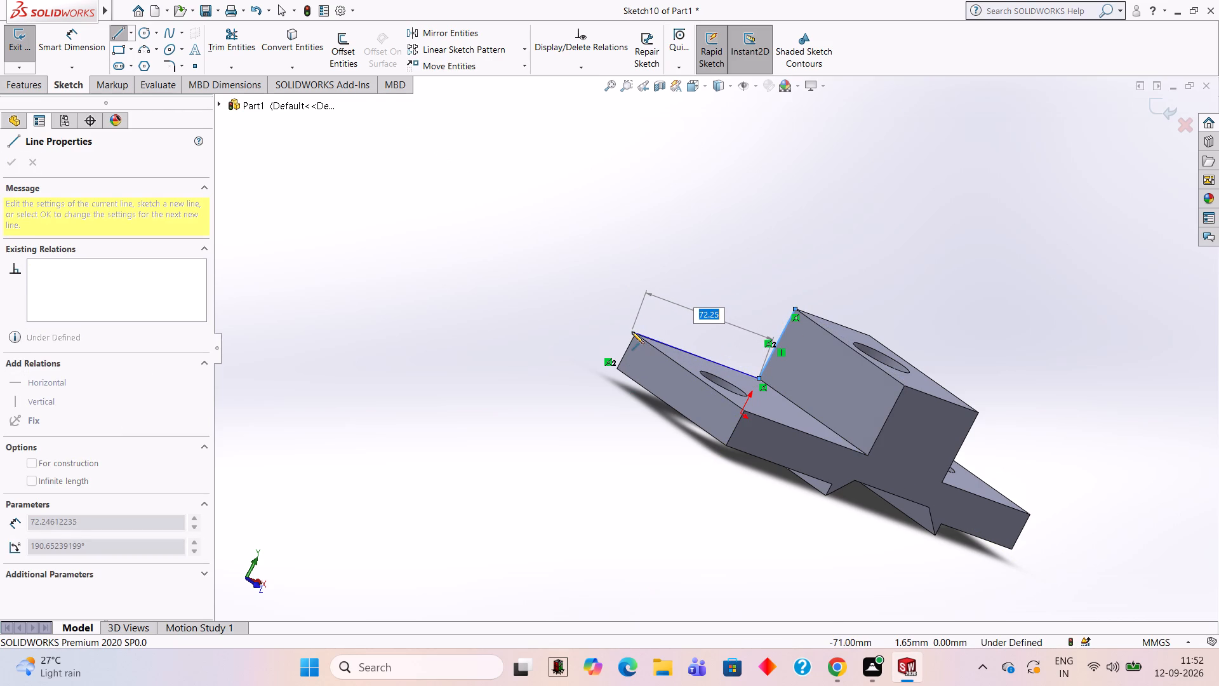
pyautogui.scroll(3, 642, 335)
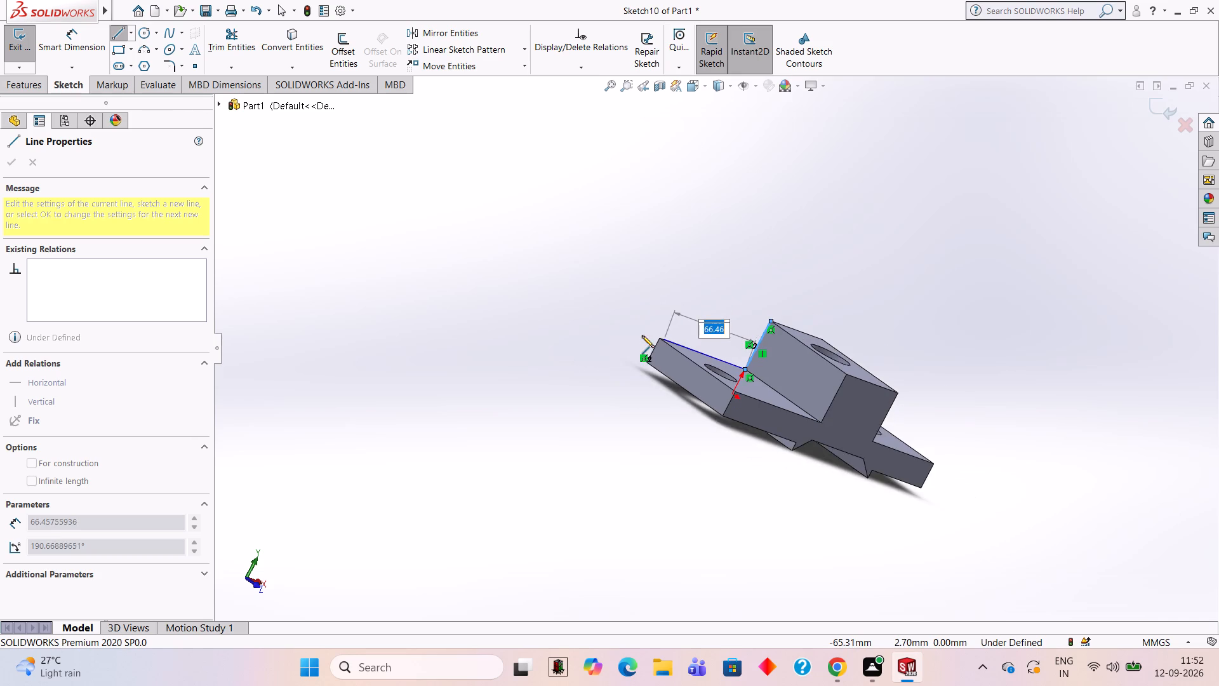
pyautogui.scroll(-12, 642, 335)
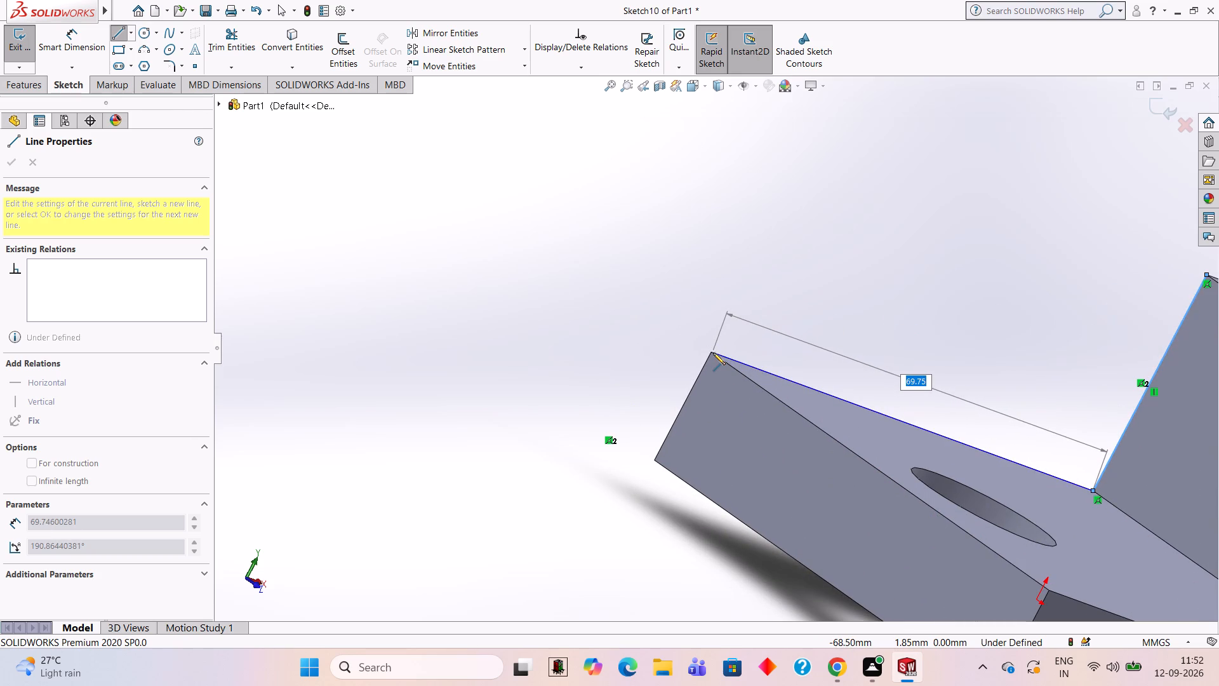
pyautogui.click(711, 353)
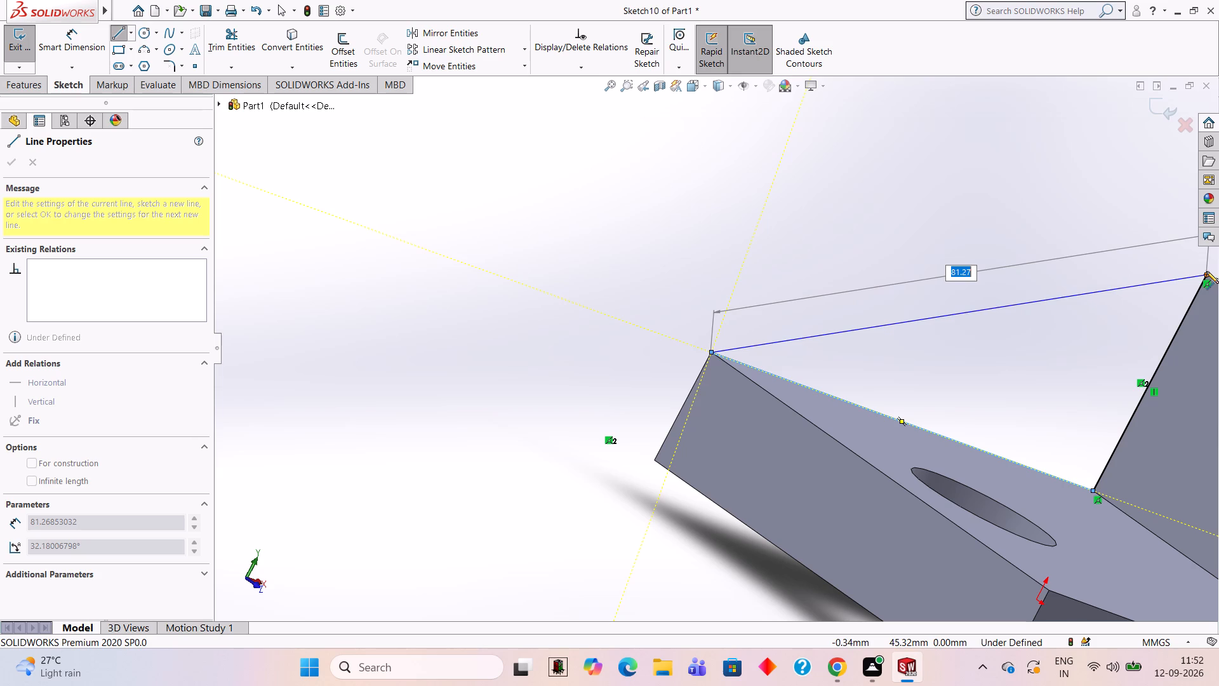
pyautogui.click(1206, 271)
pyautogui.press('Escape')
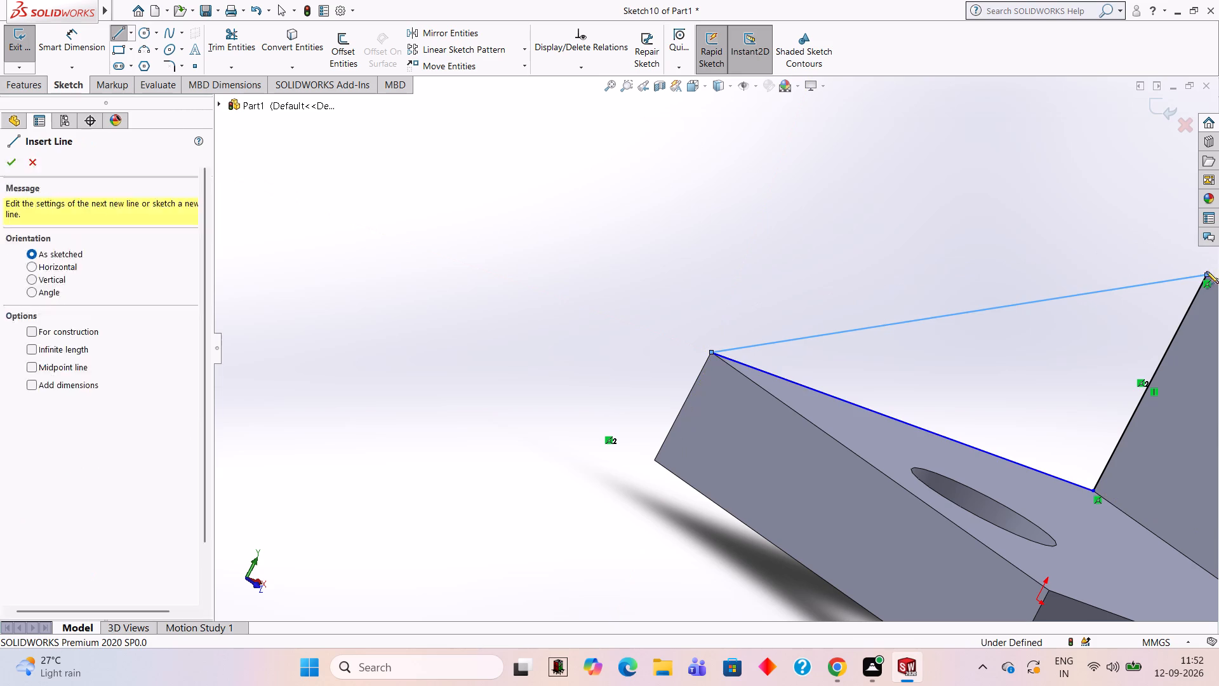
pyautogui.scroll(-2, 1081, 459)
pyautogui.scroll(2, 1081, 459)
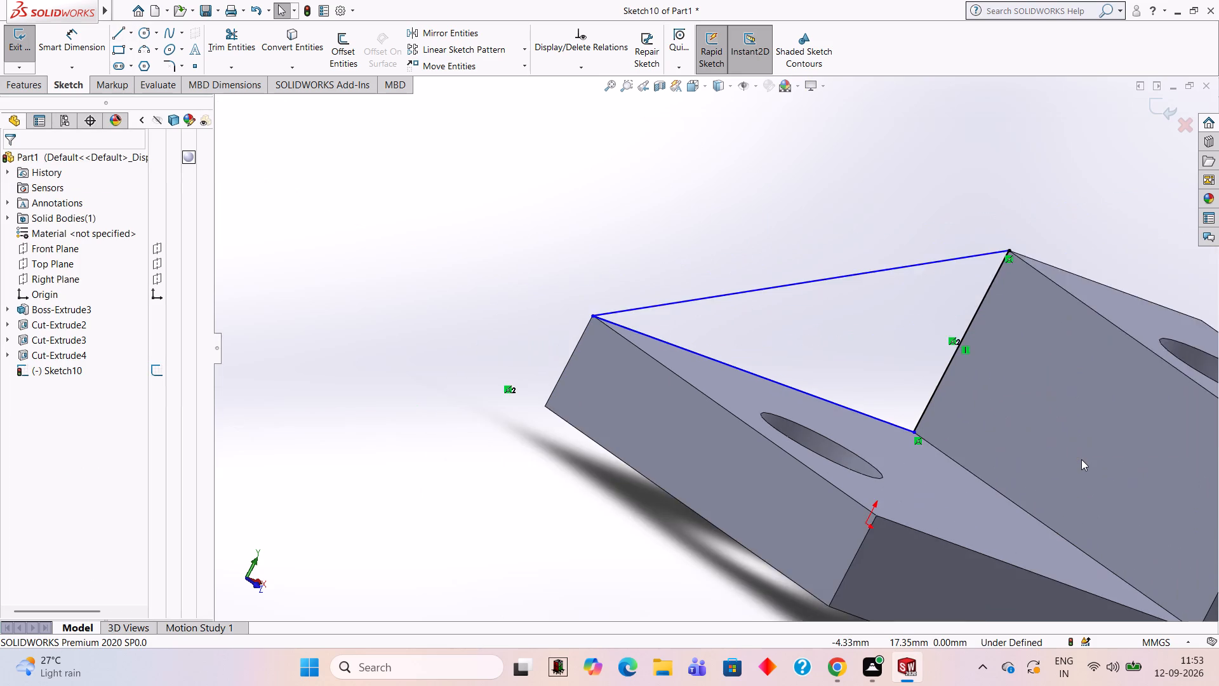
pyautogui.scroll(5, 1081, 459)
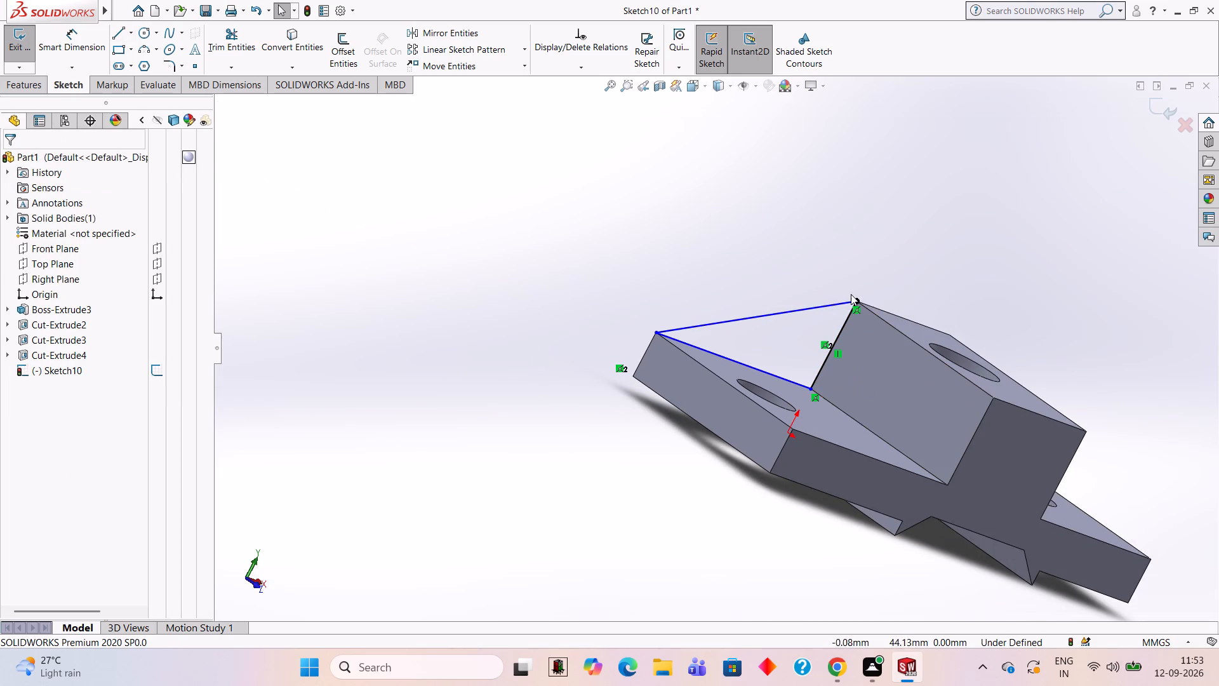
pyautogui.press('Escape')
pyautogui.click(778, 277)
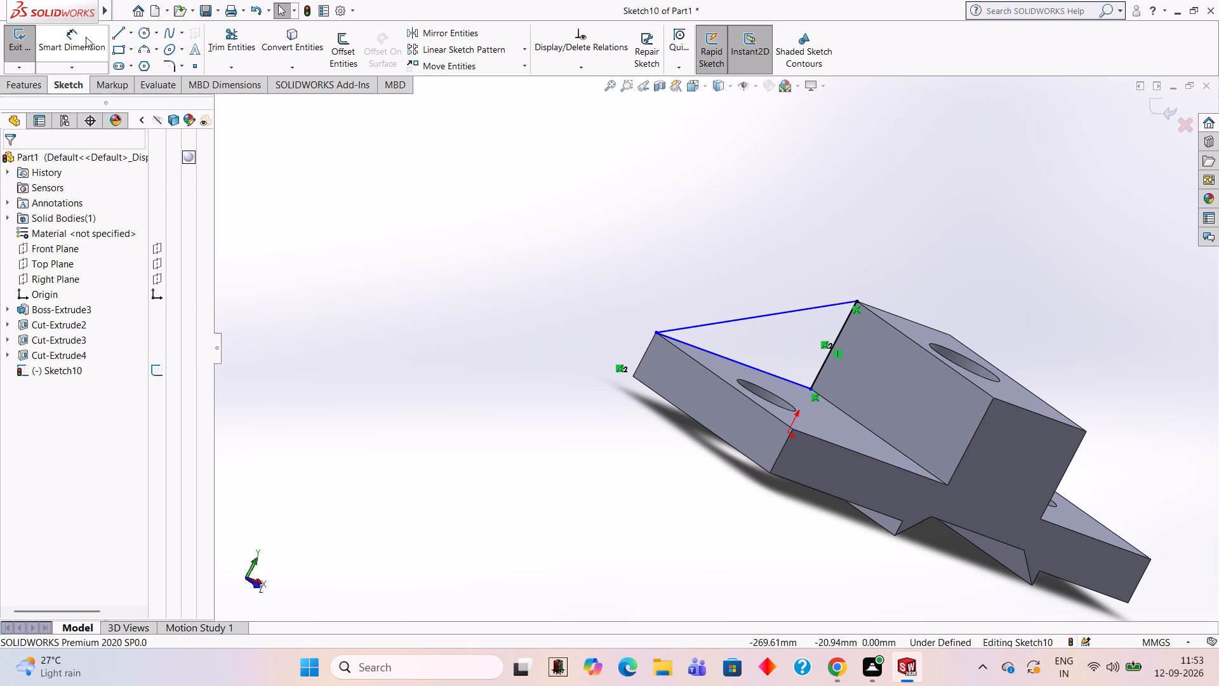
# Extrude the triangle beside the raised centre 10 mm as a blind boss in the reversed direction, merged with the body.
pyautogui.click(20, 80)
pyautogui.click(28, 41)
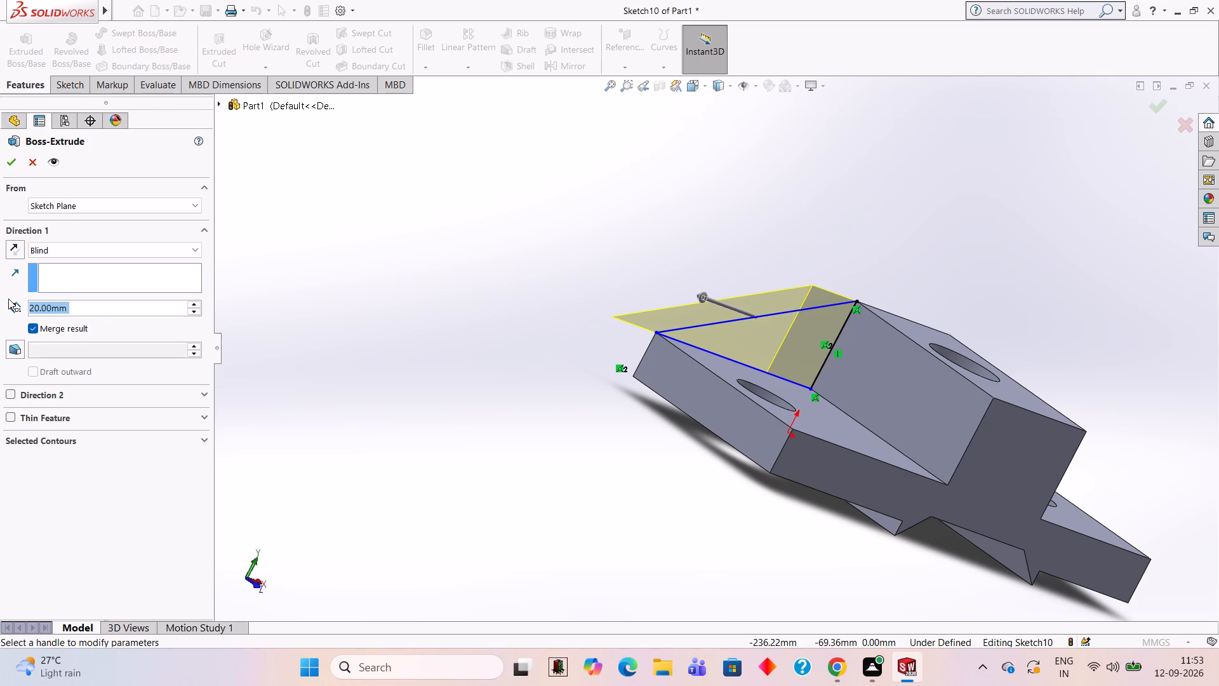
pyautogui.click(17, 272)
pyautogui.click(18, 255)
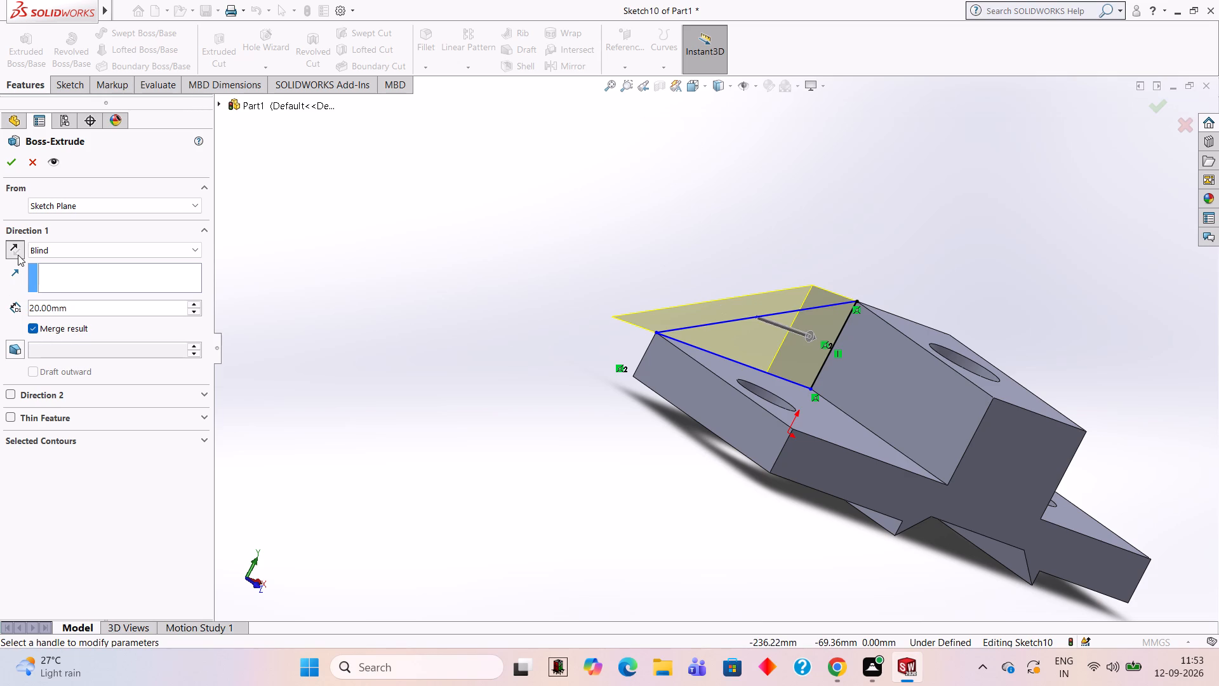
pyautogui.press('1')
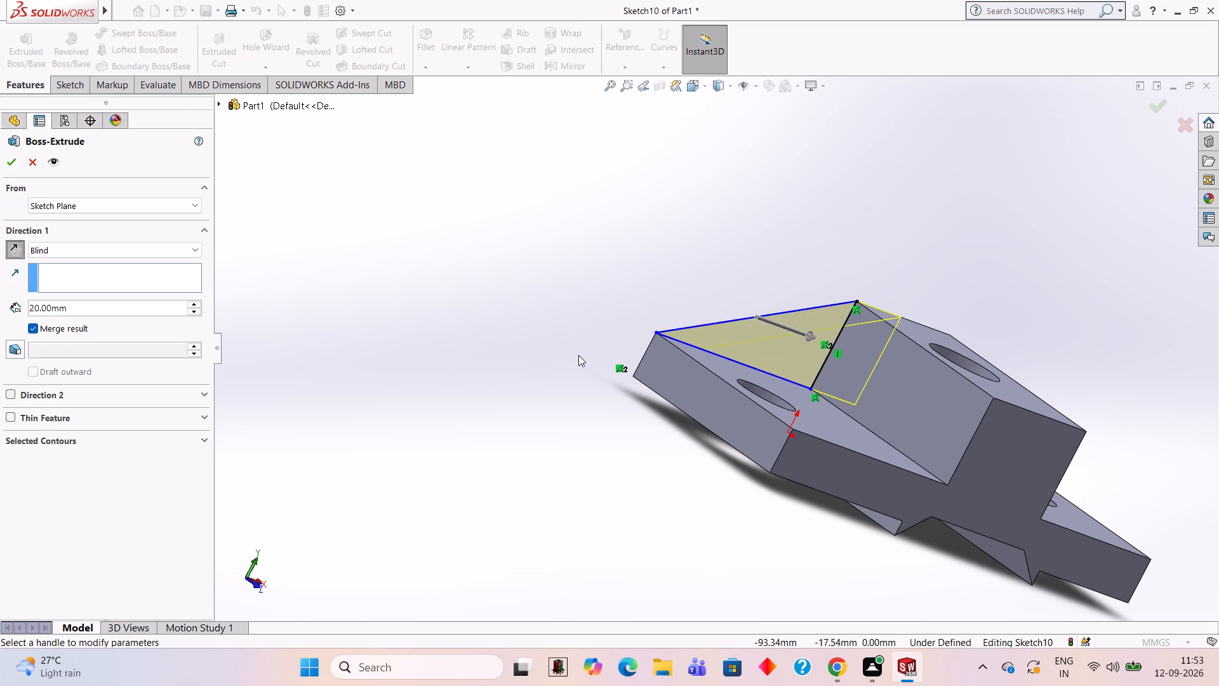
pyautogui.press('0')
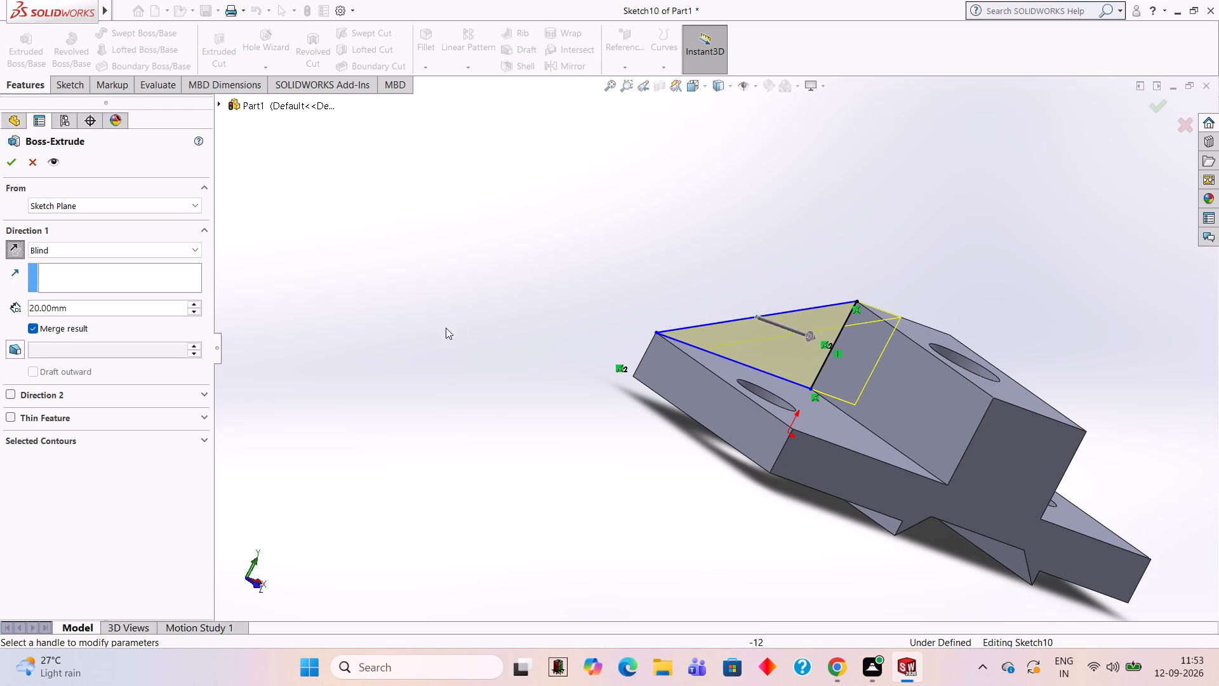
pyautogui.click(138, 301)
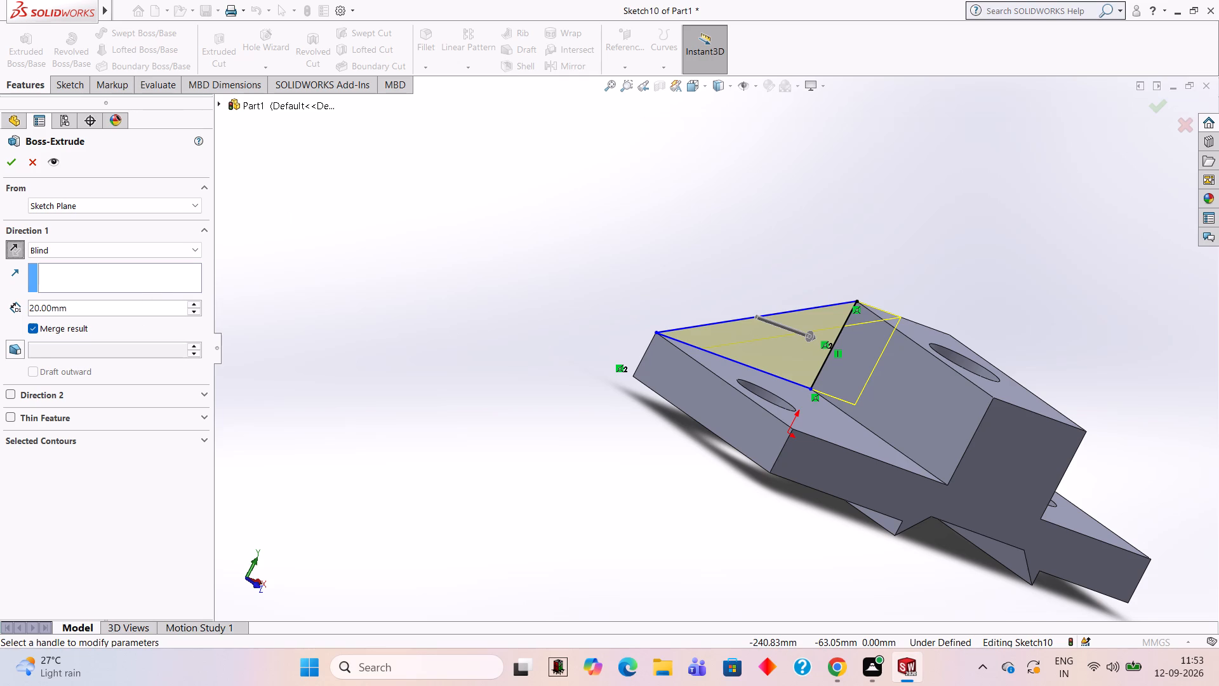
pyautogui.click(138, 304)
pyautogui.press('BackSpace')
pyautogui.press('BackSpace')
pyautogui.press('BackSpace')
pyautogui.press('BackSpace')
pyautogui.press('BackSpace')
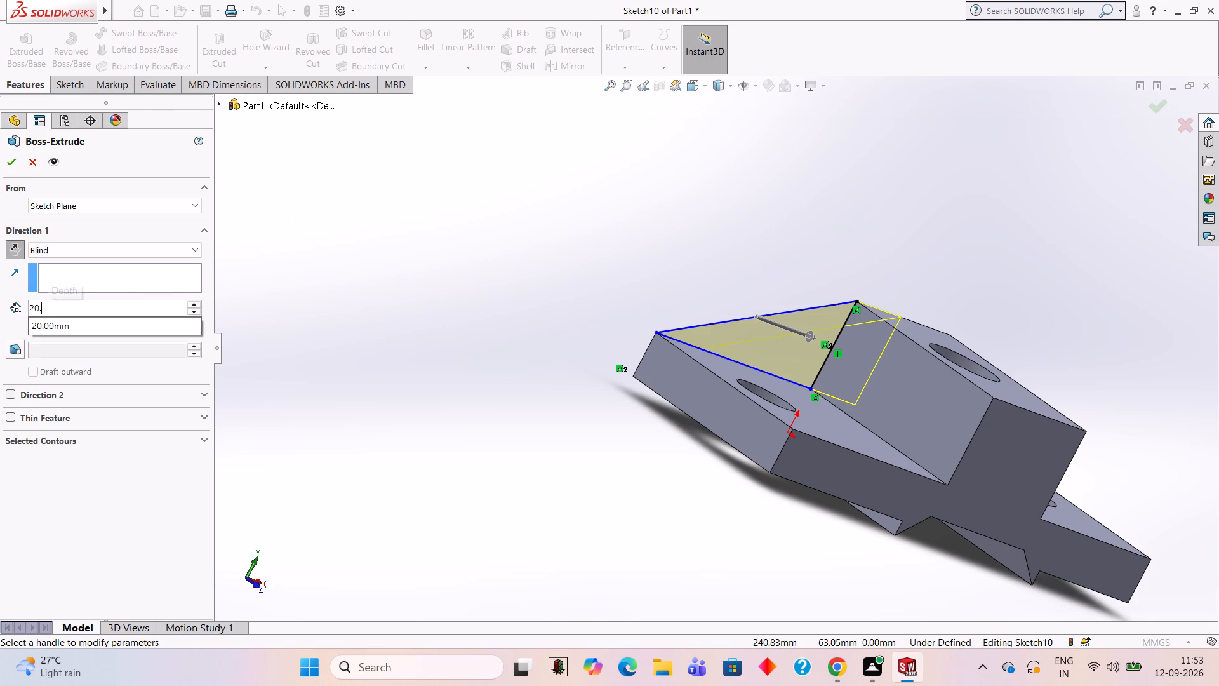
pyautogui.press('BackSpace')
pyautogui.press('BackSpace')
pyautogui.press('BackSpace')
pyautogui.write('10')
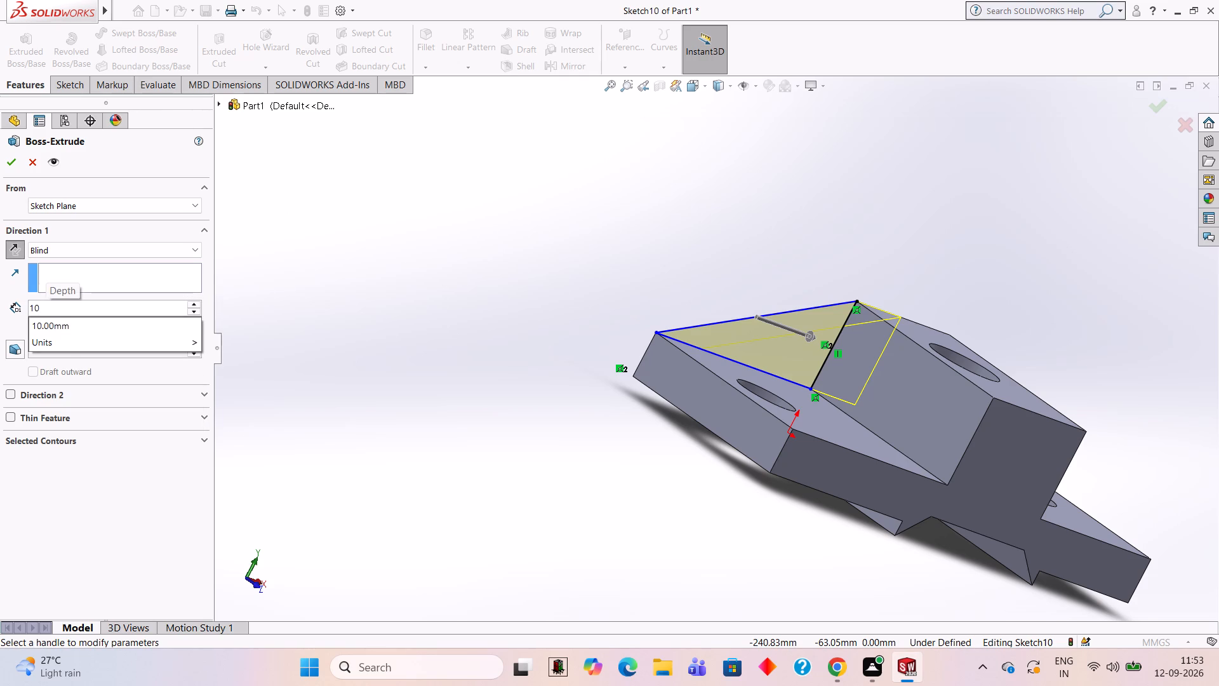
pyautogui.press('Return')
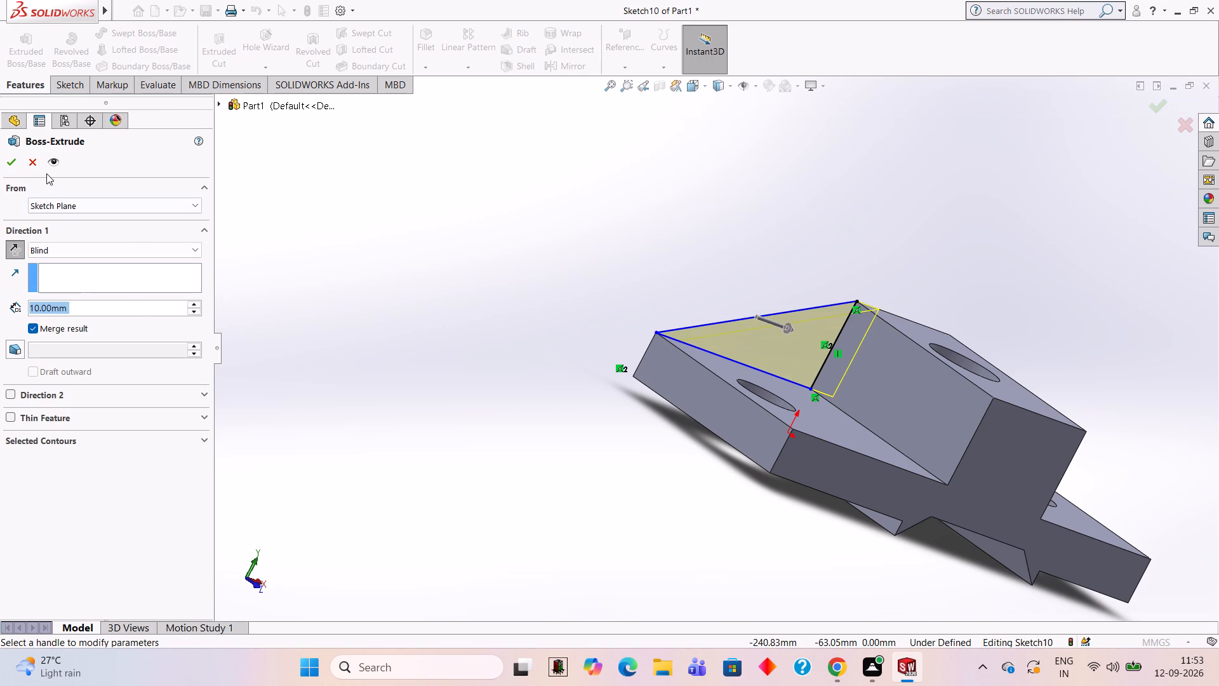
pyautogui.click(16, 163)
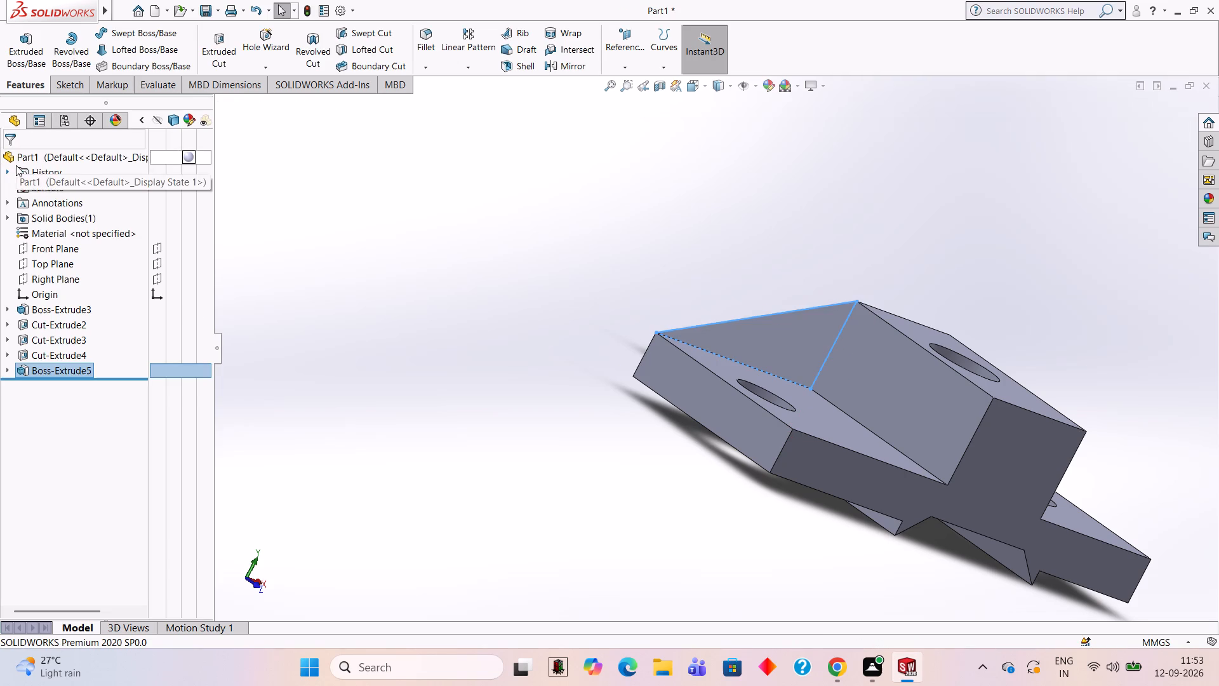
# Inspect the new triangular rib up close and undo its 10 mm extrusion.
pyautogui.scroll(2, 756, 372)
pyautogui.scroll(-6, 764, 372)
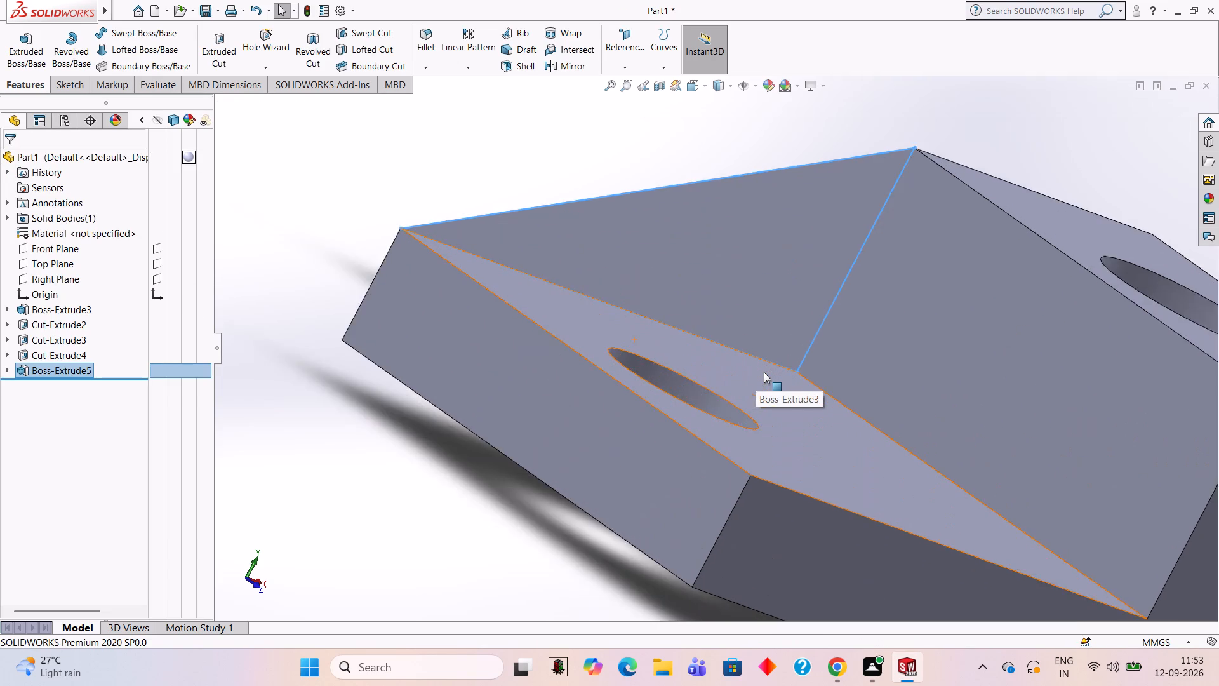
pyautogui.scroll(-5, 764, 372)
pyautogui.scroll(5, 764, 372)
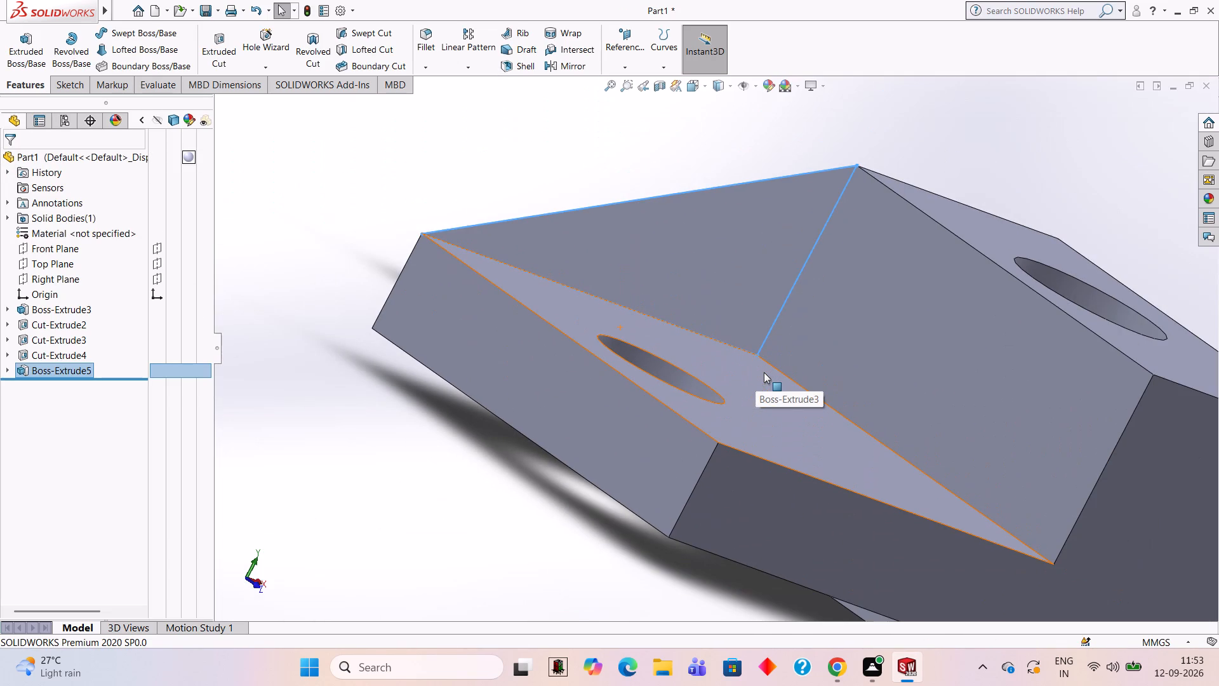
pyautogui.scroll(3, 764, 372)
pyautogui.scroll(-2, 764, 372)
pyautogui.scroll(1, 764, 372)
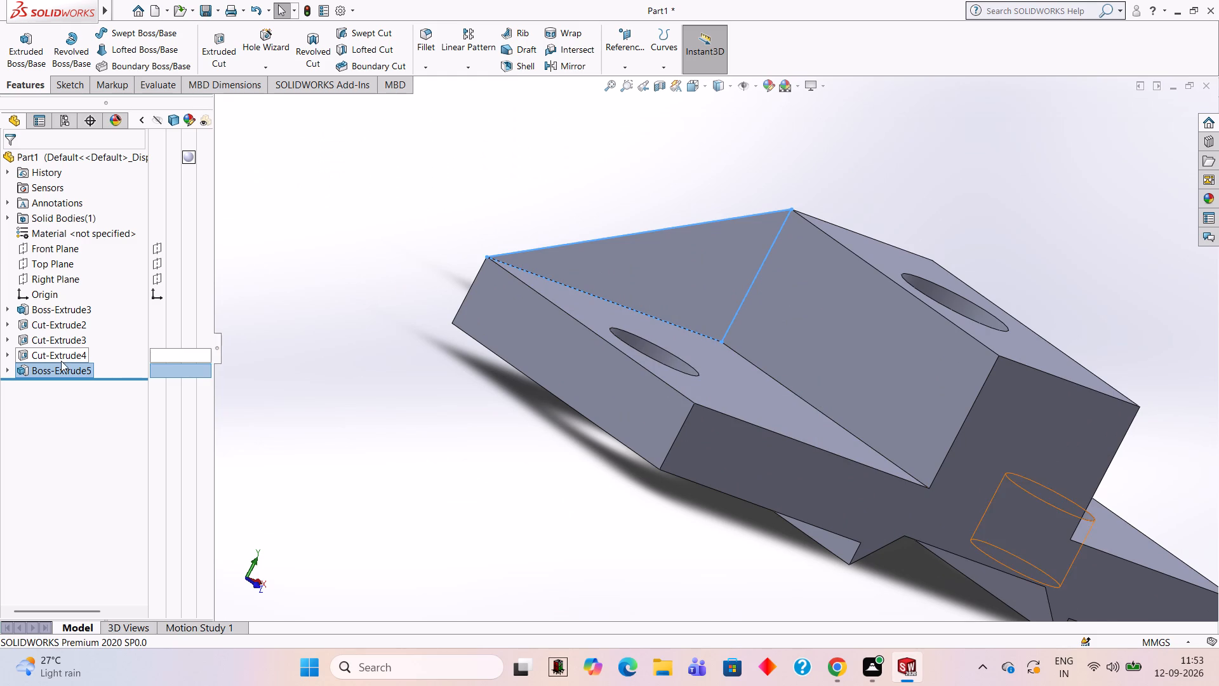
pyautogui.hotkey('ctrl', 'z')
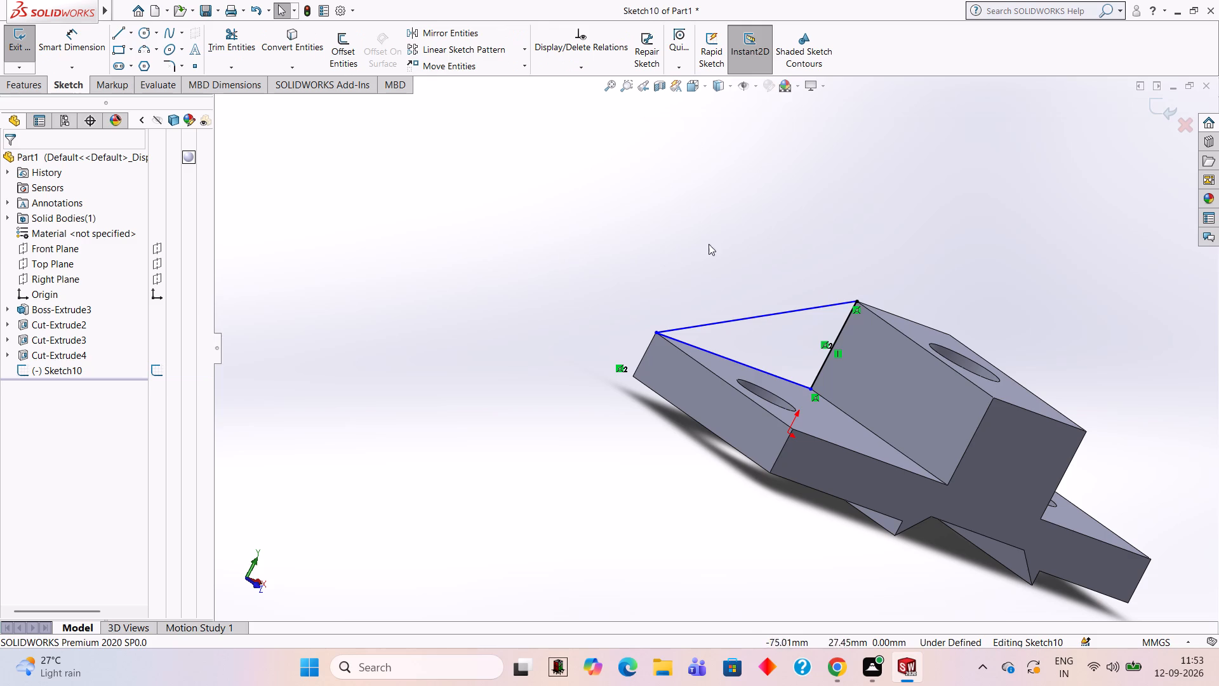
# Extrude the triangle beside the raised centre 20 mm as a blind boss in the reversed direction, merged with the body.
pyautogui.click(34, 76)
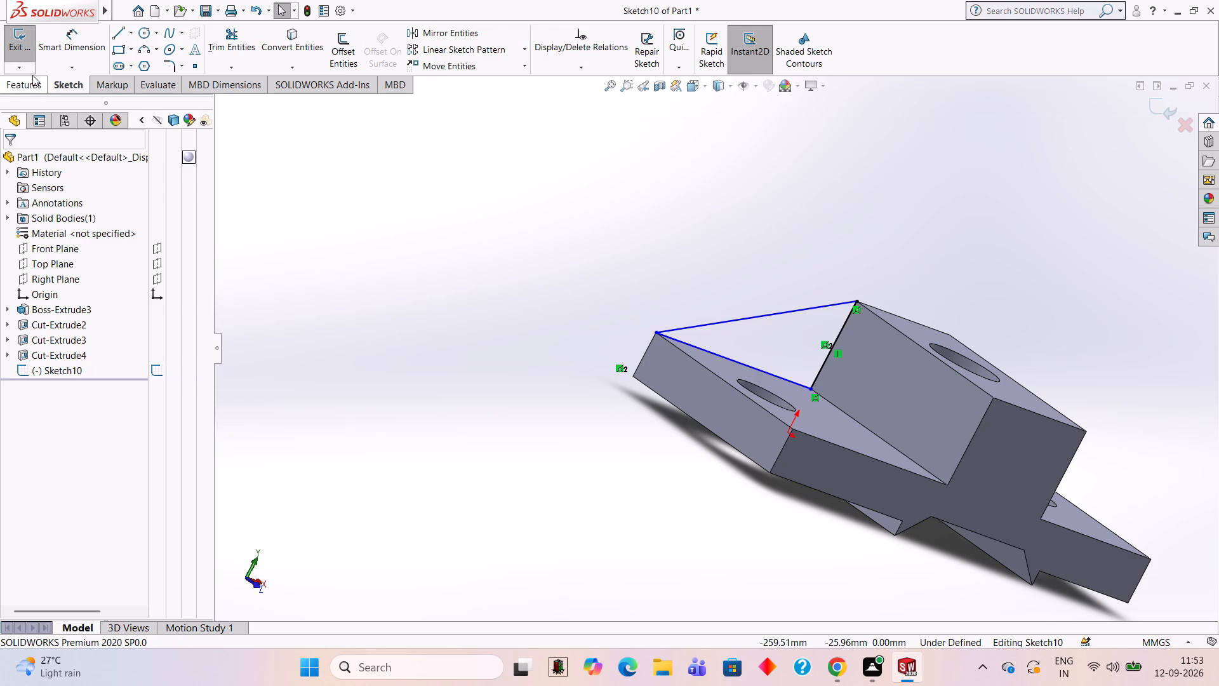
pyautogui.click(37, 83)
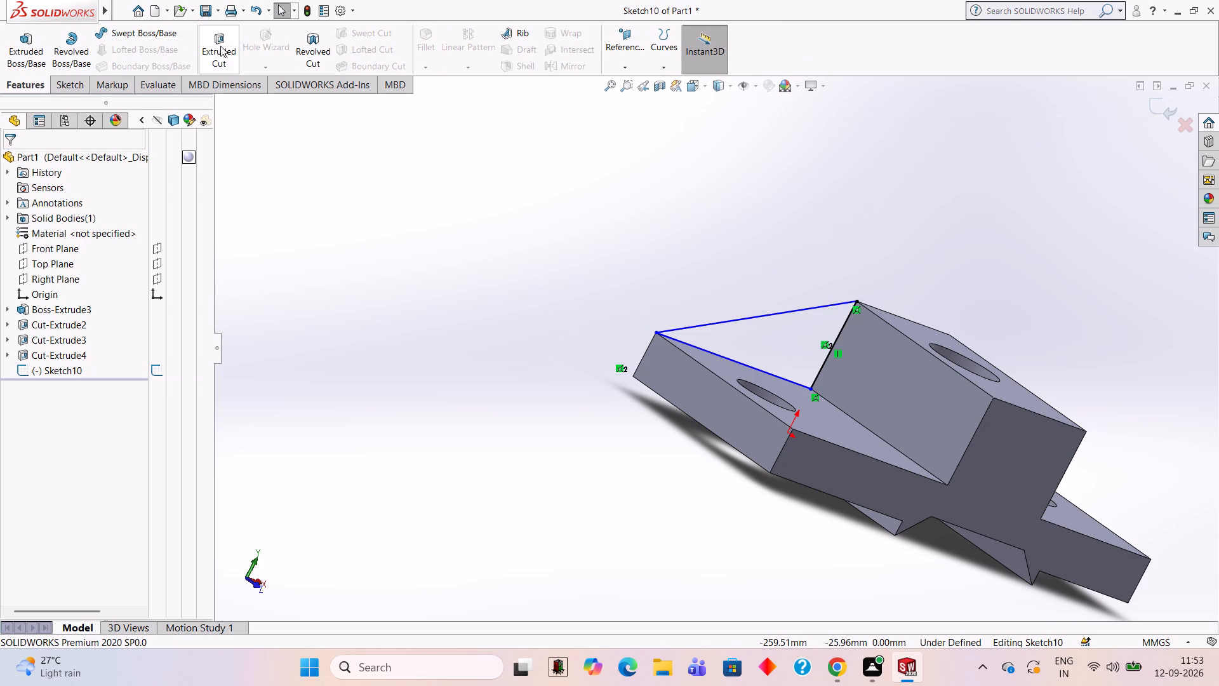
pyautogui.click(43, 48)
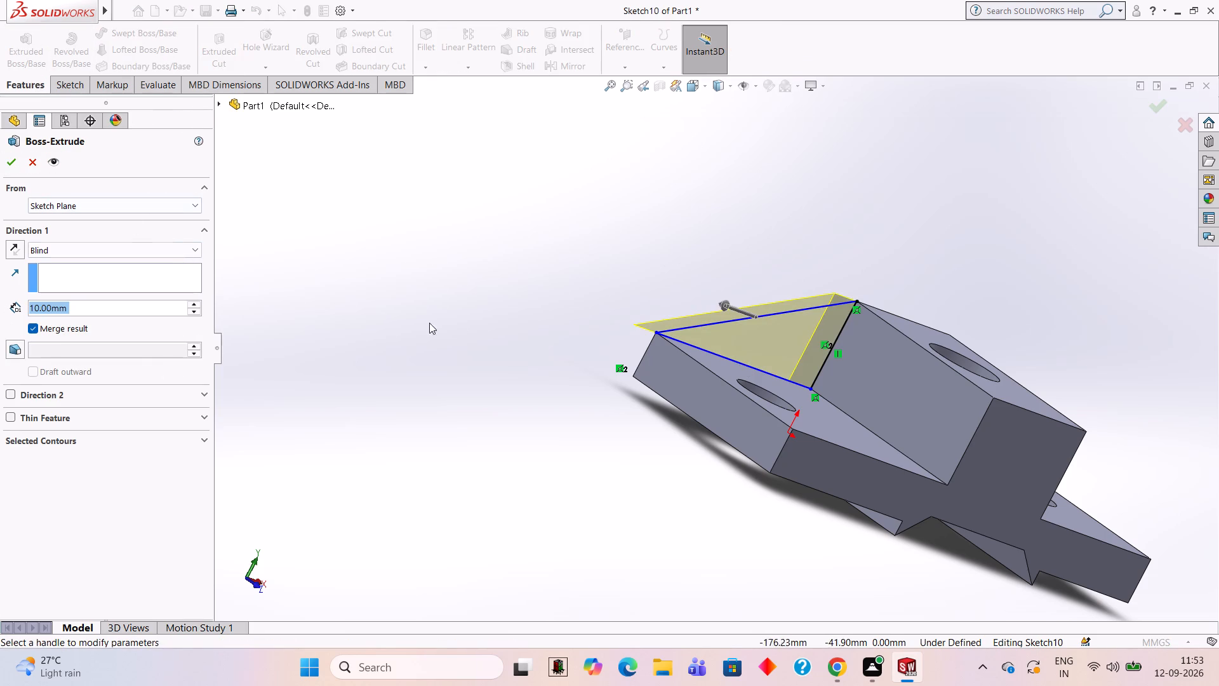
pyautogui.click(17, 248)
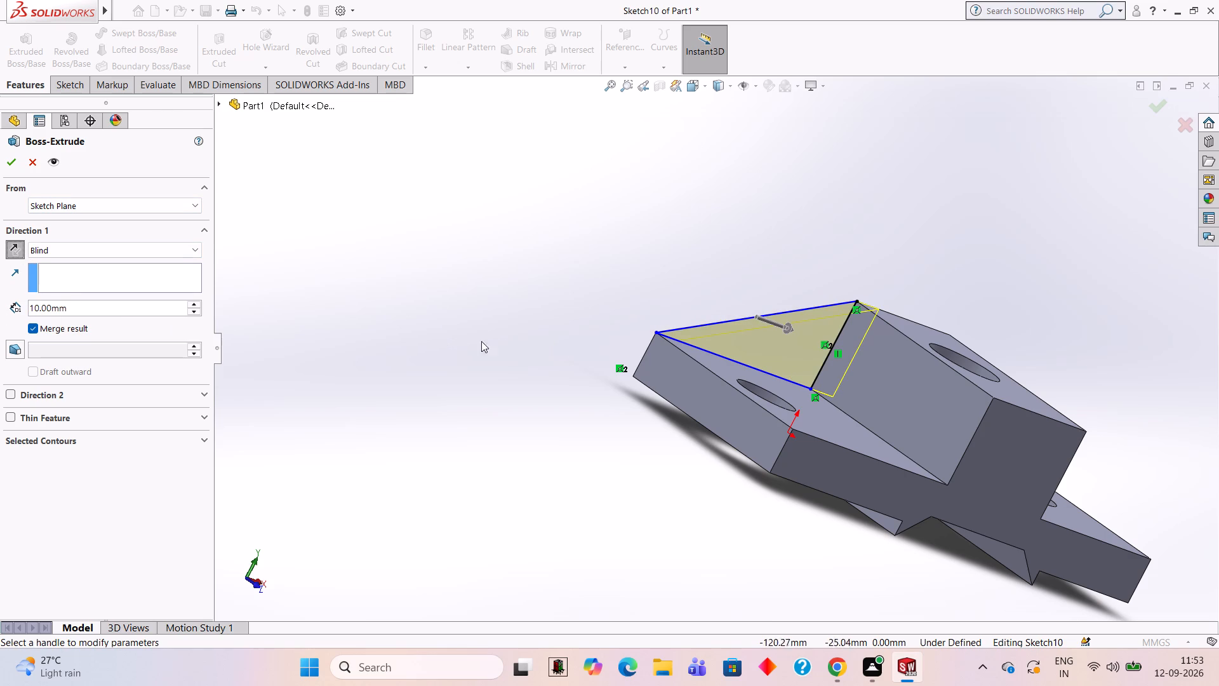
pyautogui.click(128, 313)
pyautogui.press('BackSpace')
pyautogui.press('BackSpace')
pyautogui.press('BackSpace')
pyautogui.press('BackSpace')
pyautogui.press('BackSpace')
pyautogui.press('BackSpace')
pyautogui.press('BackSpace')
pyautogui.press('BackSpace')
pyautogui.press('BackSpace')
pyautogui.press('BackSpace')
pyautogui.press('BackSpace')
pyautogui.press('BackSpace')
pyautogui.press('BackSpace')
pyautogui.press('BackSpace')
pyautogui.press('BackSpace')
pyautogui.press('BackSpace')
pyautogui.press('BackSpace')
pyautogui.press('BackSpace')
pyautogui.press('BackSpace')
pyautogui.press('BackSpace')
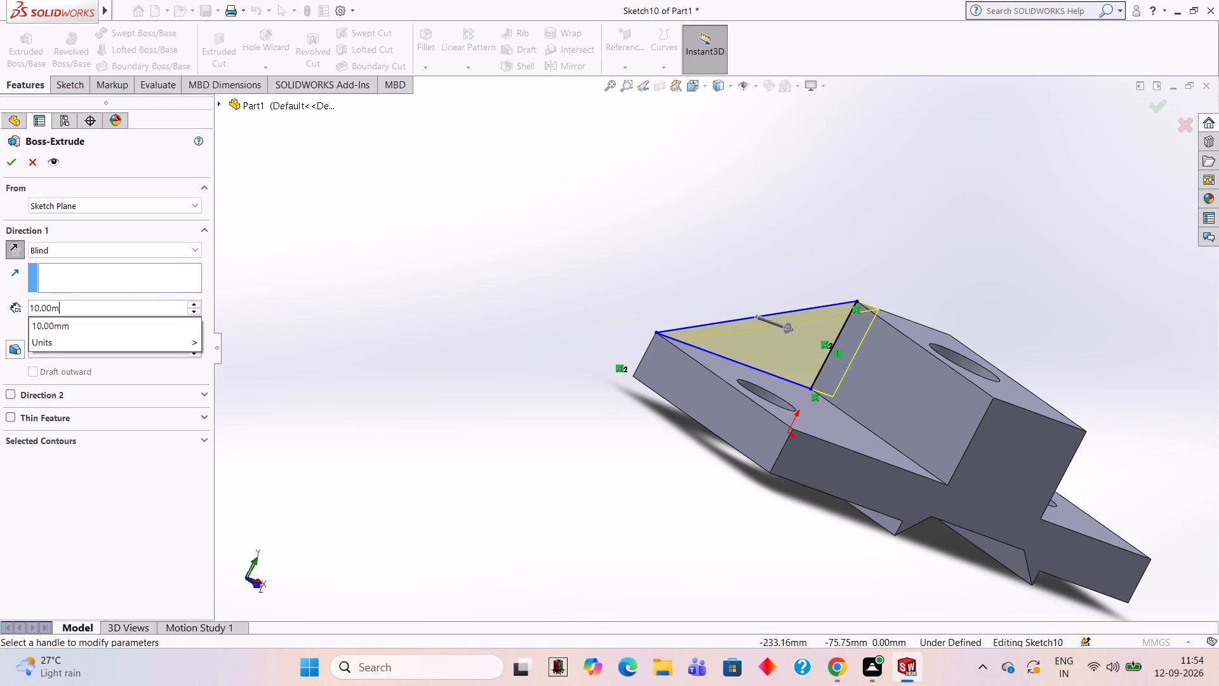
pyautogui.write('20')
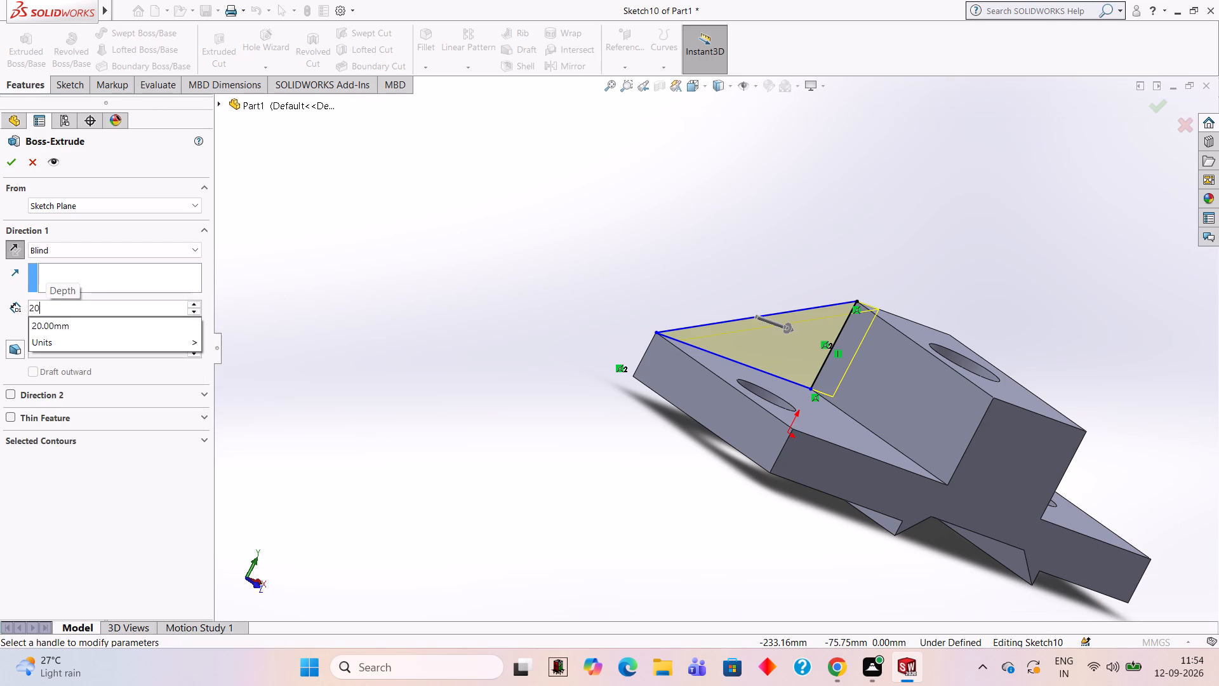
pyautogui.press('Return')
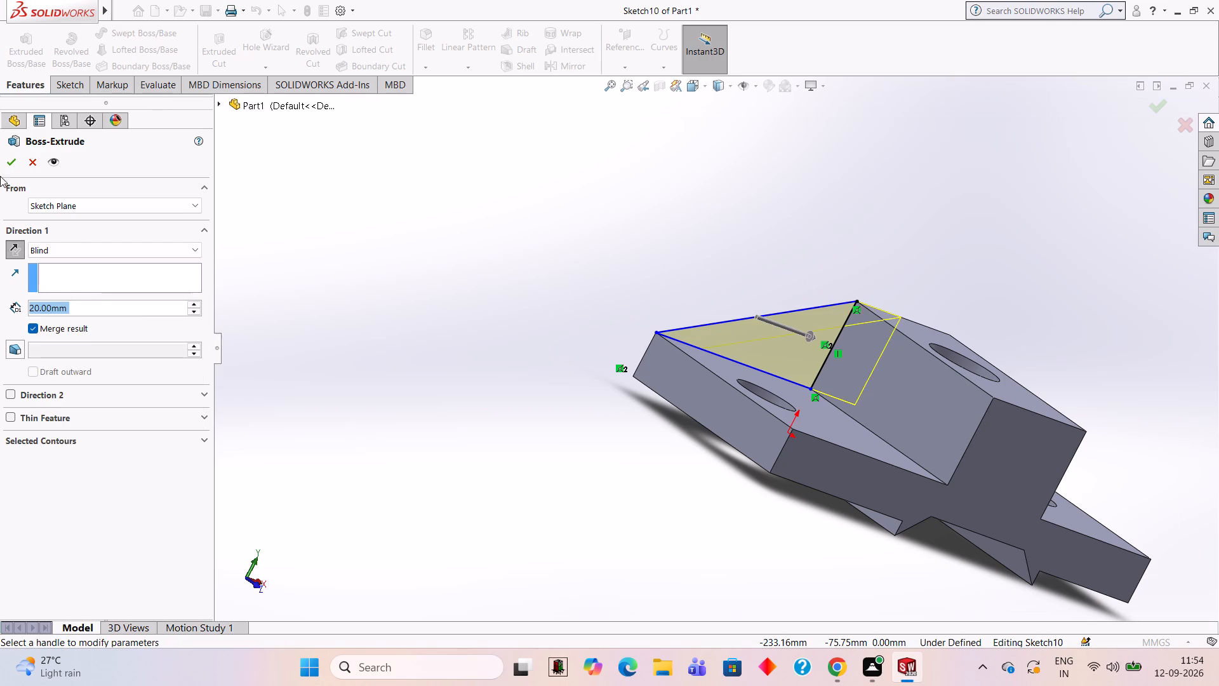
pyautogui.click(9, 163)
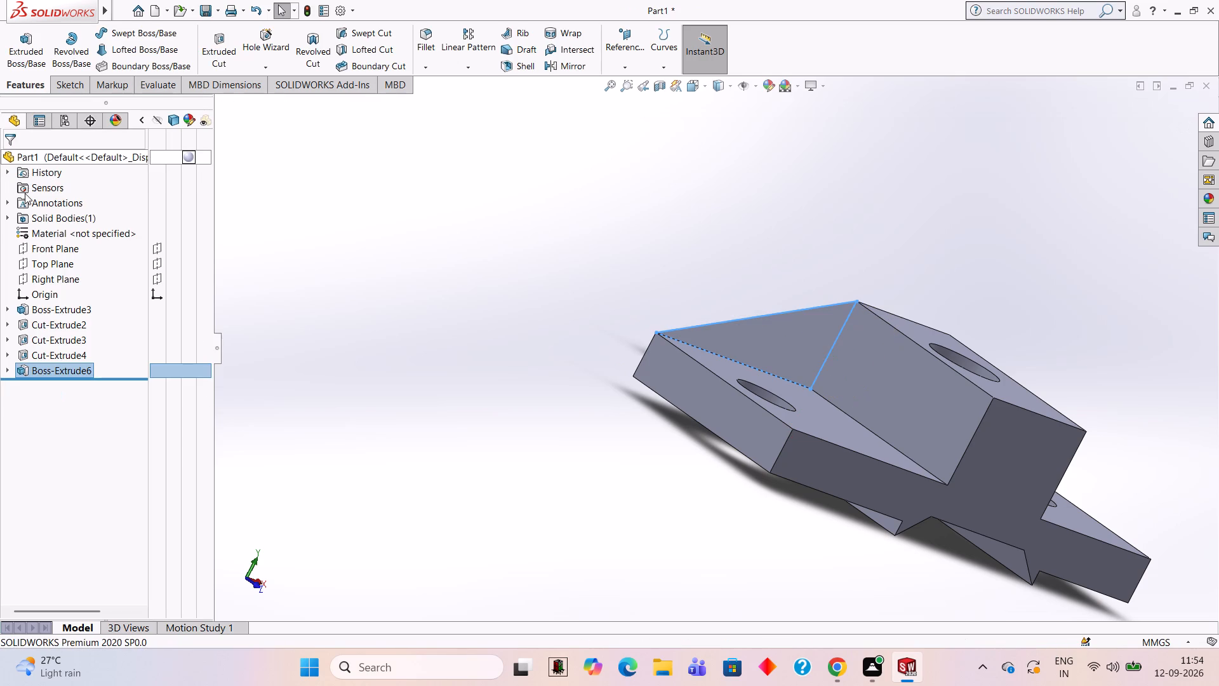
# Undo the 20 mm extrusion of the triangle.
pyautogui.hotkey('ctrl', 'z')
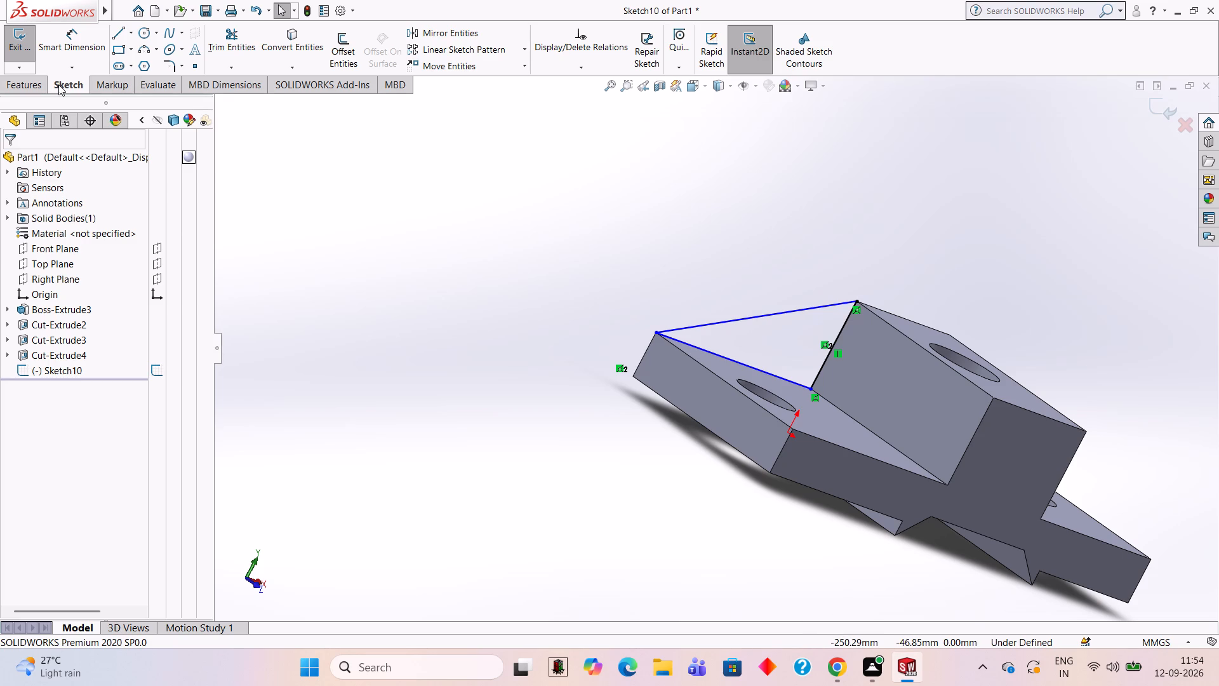
# Sketch a 10 mm line from the raised centre's rear top corner along its side edge, then an 81 mm line parallel to the slanted side.
pyautogui.click(123, 37)
pyautogui.click(859, 302)
pyautogui.write('10')
pyautogui.press('Return')
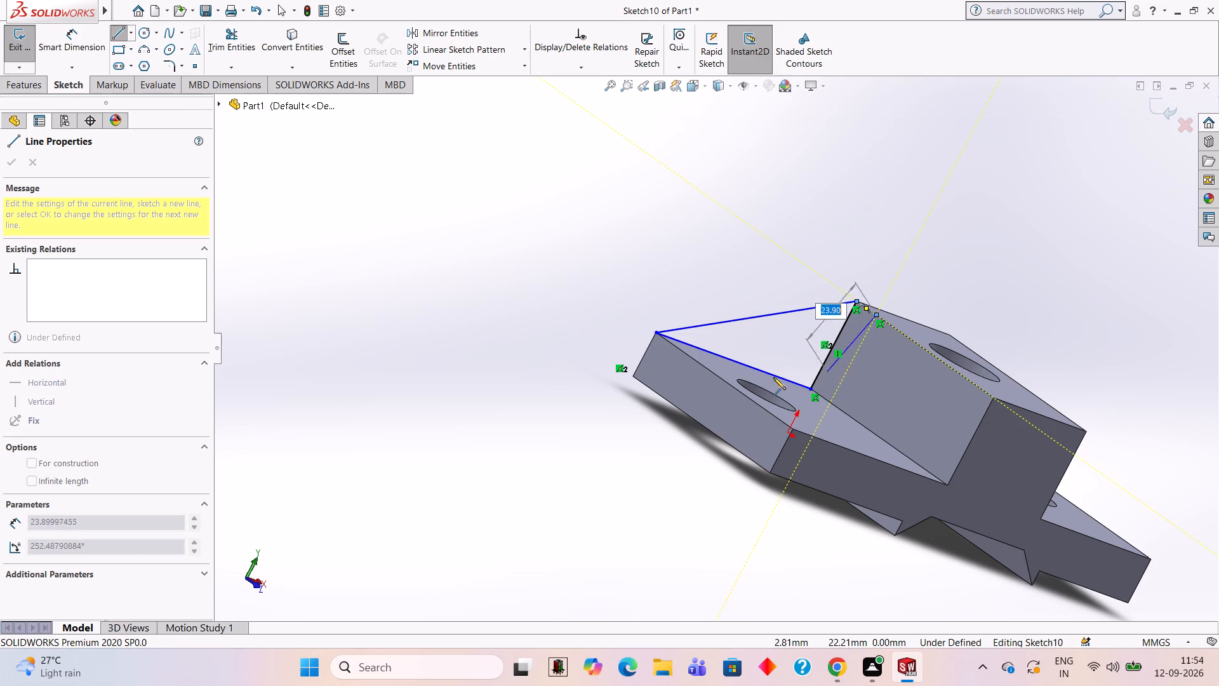
pyautogui.click(675, 347)
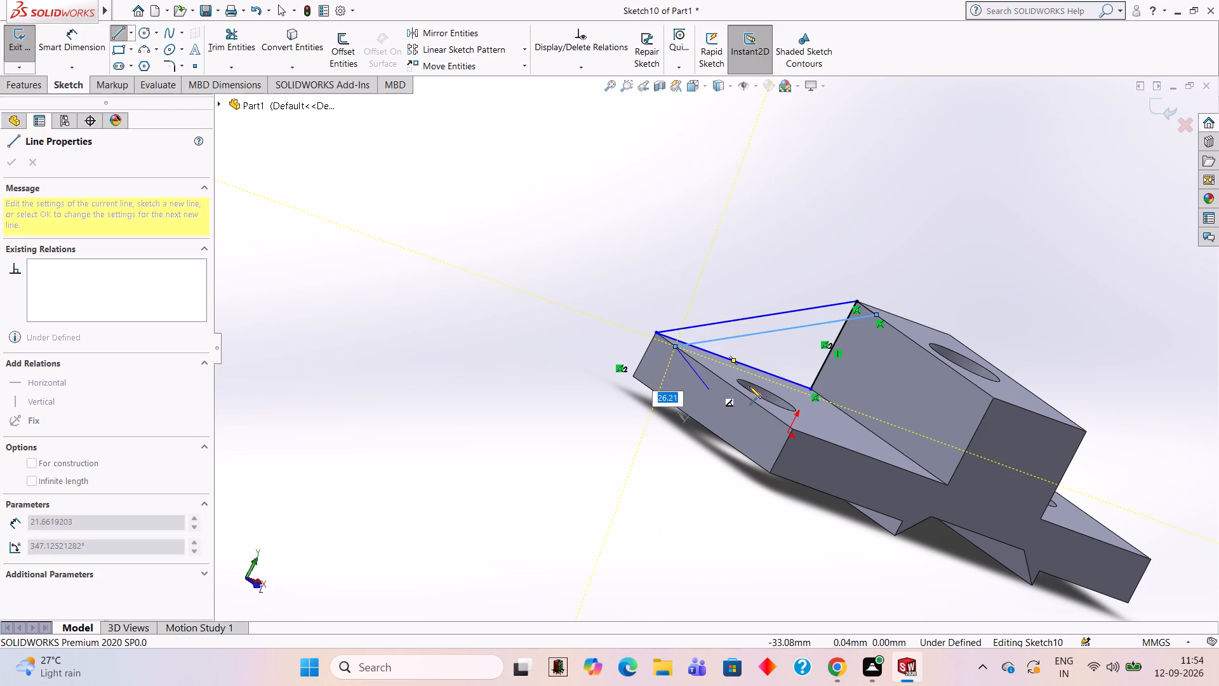
pyautogui.press('Escape')
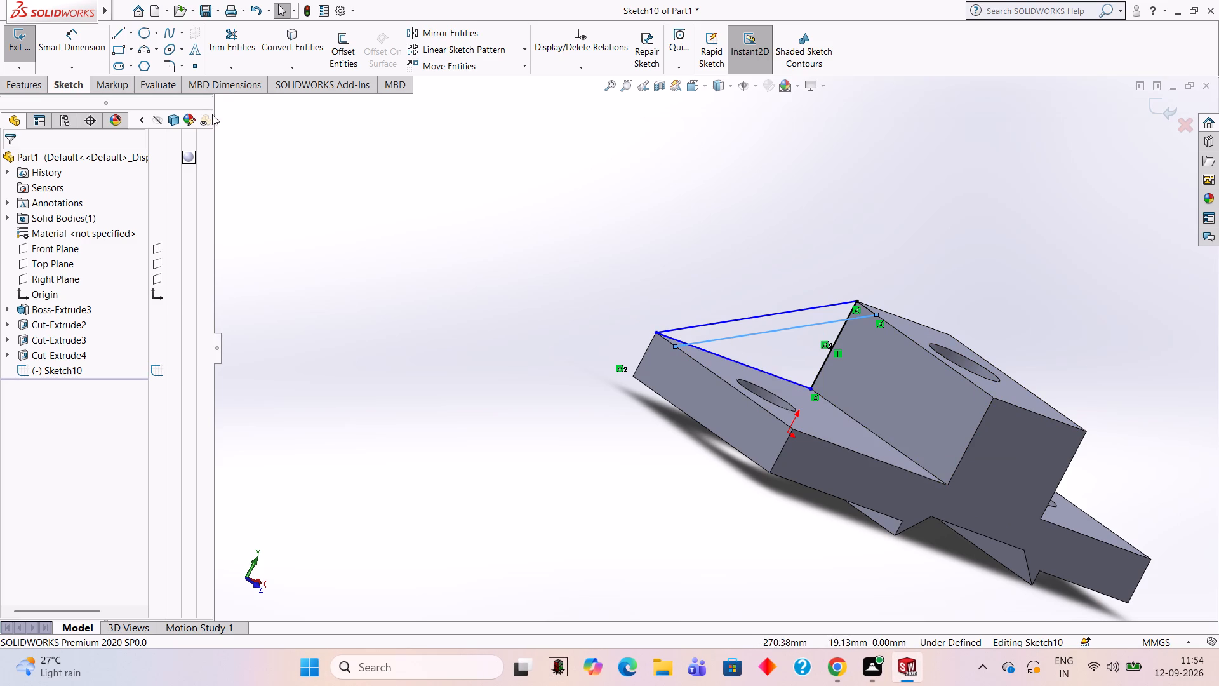
# Start a boss extrusion of the triangular rib sketch.
pyautogui.click(18, 84)
pyautogui.click(11, 62)
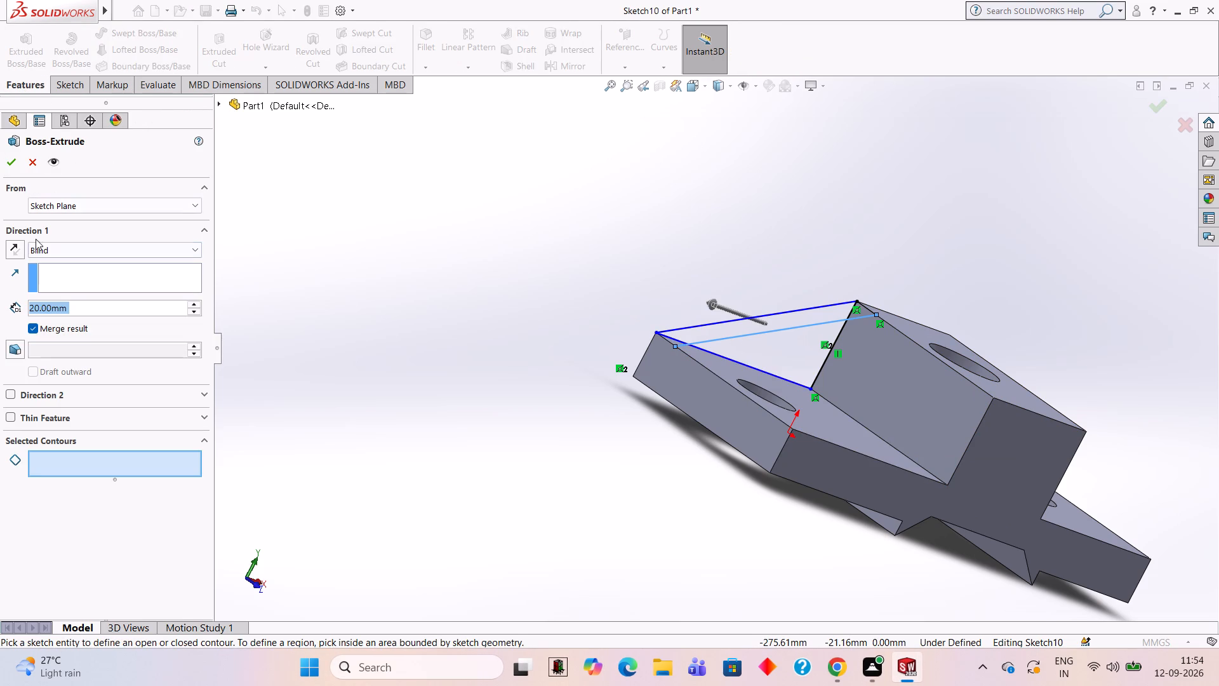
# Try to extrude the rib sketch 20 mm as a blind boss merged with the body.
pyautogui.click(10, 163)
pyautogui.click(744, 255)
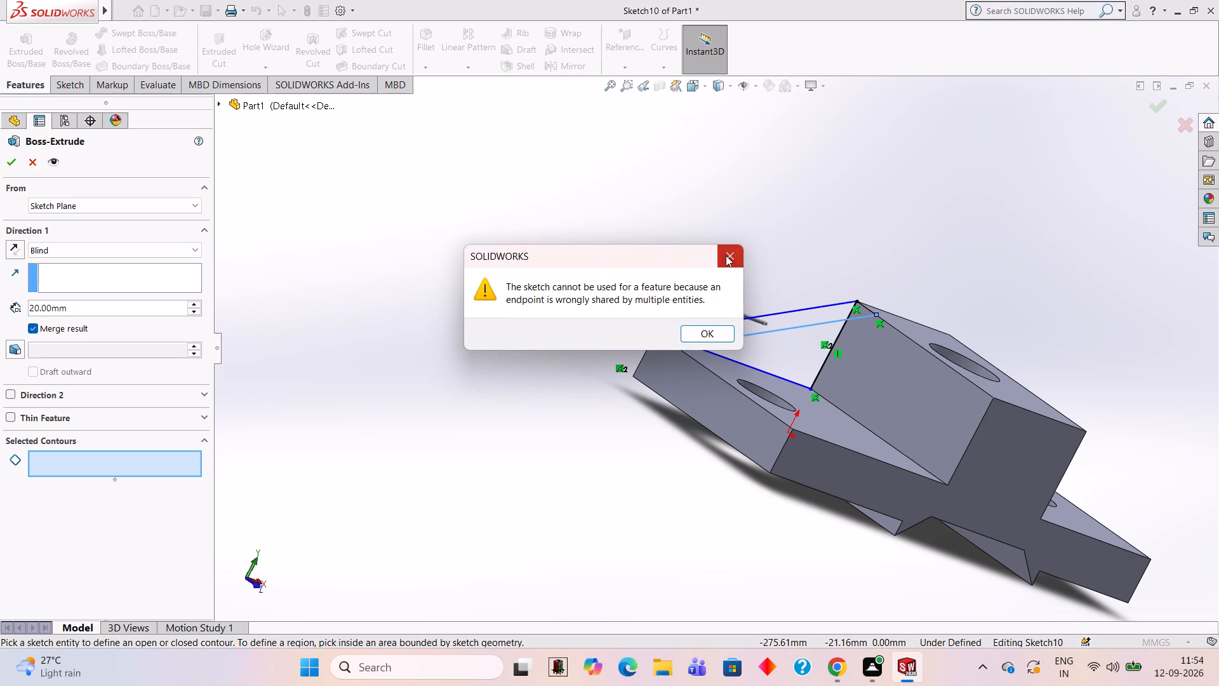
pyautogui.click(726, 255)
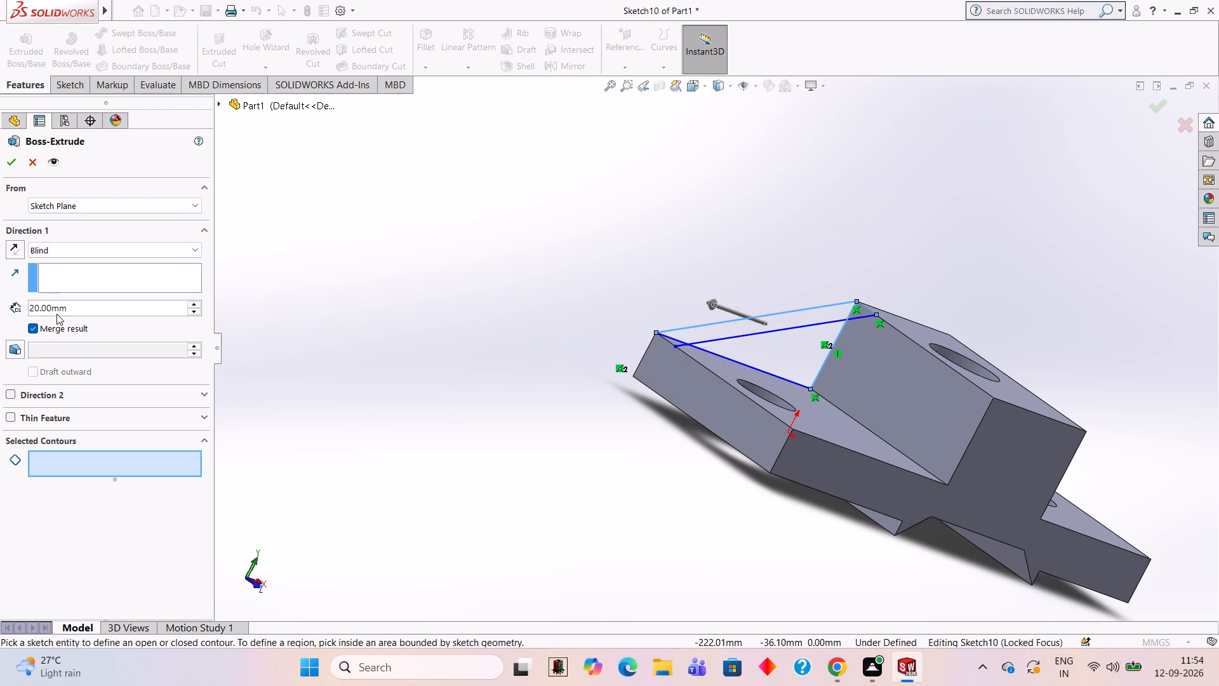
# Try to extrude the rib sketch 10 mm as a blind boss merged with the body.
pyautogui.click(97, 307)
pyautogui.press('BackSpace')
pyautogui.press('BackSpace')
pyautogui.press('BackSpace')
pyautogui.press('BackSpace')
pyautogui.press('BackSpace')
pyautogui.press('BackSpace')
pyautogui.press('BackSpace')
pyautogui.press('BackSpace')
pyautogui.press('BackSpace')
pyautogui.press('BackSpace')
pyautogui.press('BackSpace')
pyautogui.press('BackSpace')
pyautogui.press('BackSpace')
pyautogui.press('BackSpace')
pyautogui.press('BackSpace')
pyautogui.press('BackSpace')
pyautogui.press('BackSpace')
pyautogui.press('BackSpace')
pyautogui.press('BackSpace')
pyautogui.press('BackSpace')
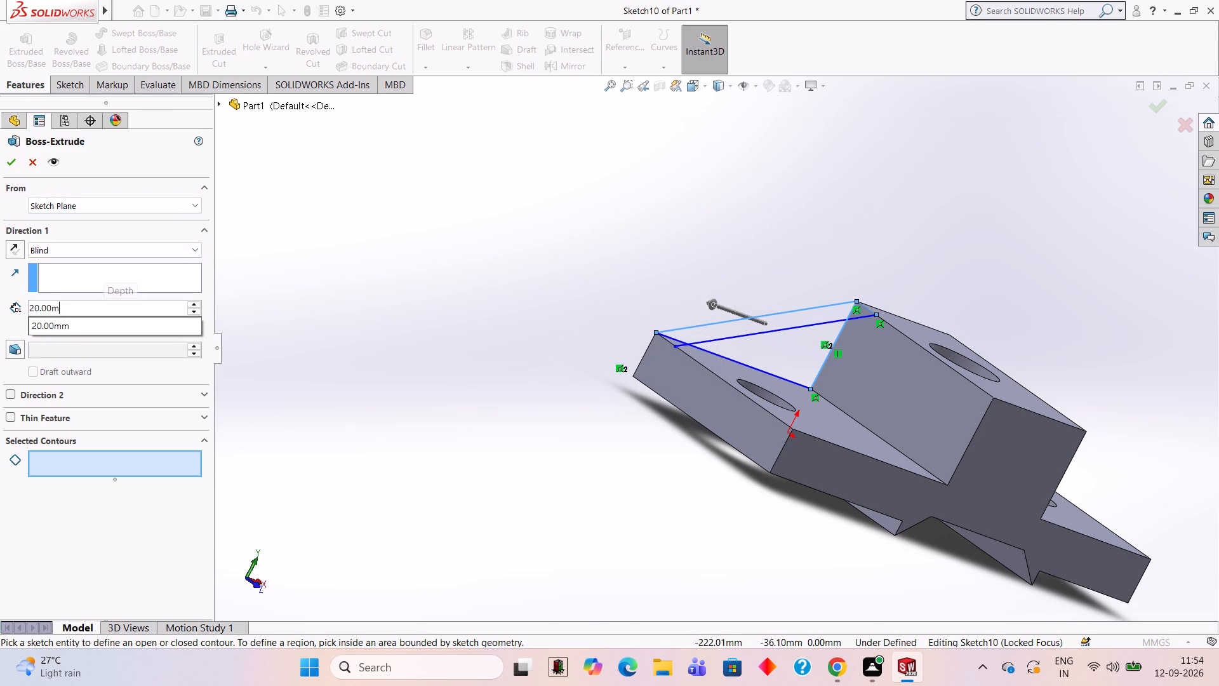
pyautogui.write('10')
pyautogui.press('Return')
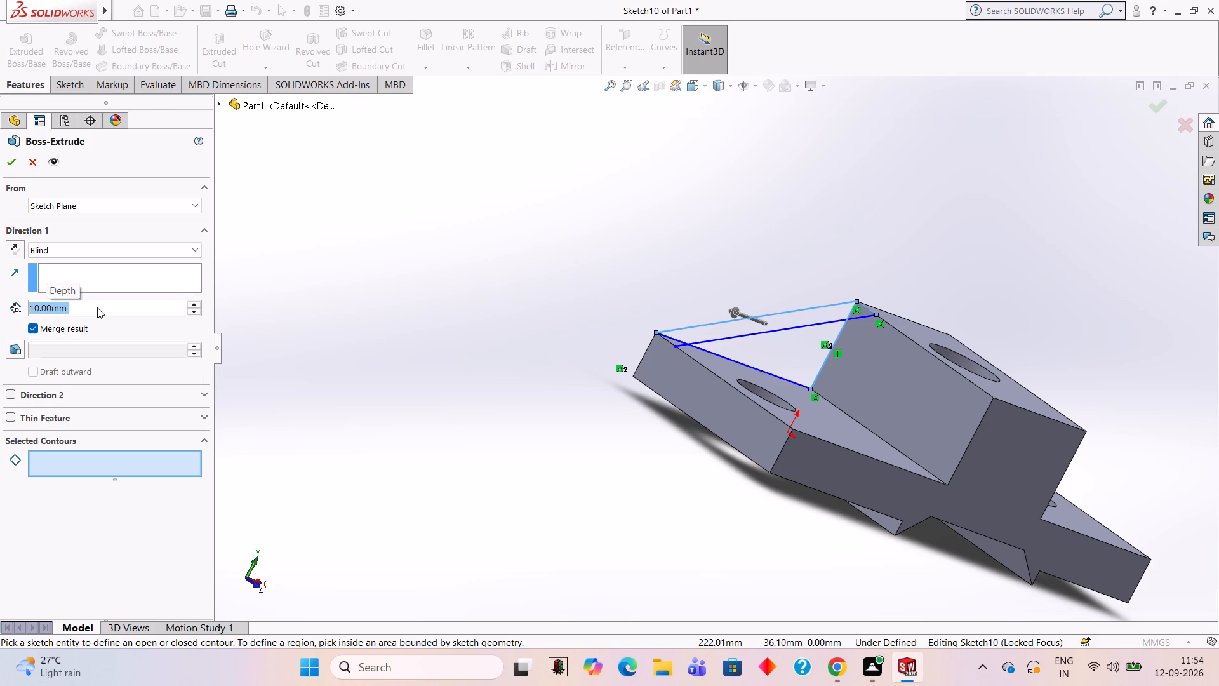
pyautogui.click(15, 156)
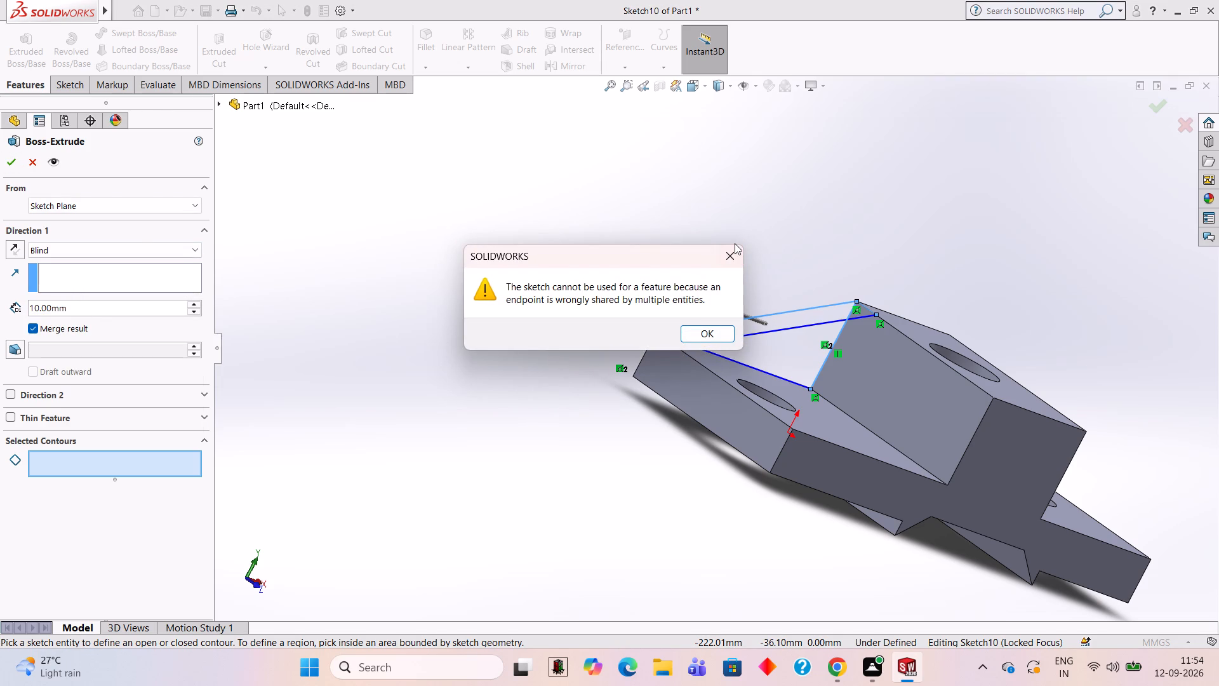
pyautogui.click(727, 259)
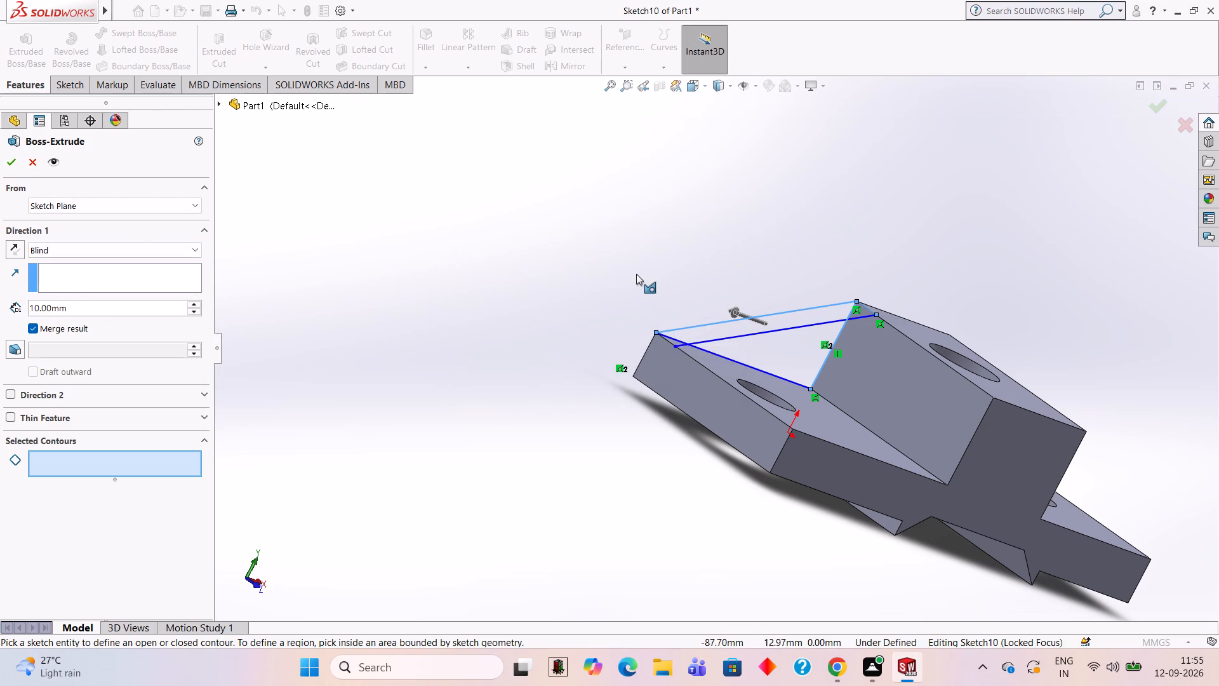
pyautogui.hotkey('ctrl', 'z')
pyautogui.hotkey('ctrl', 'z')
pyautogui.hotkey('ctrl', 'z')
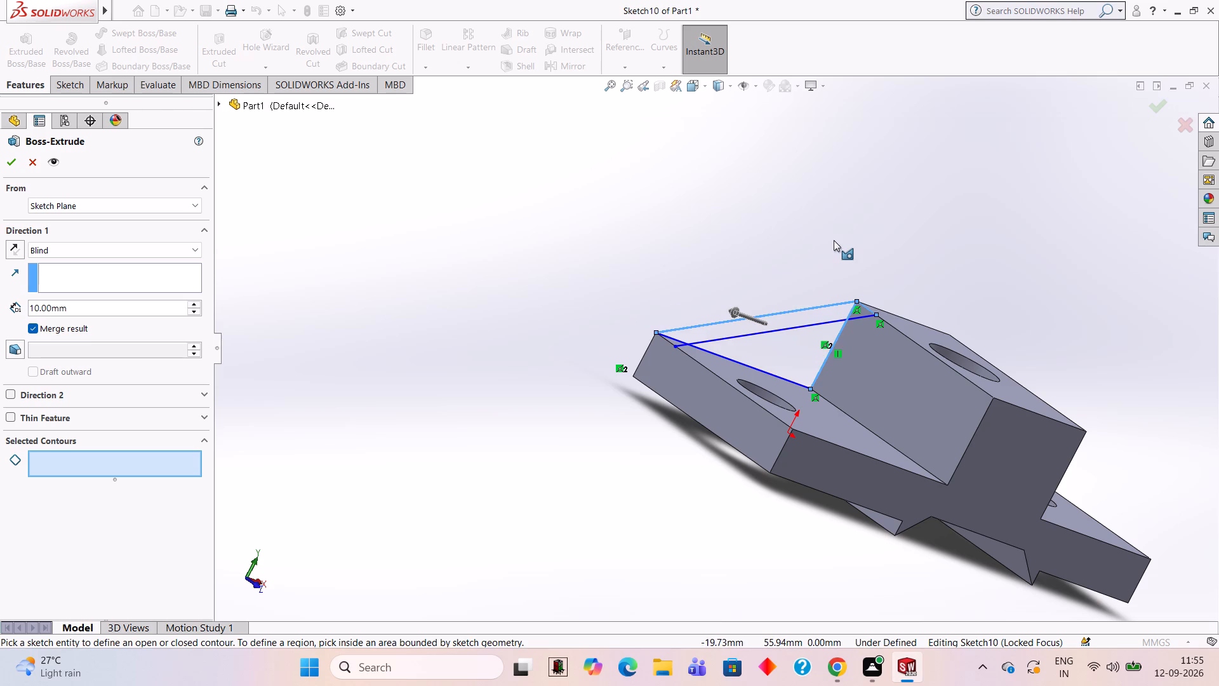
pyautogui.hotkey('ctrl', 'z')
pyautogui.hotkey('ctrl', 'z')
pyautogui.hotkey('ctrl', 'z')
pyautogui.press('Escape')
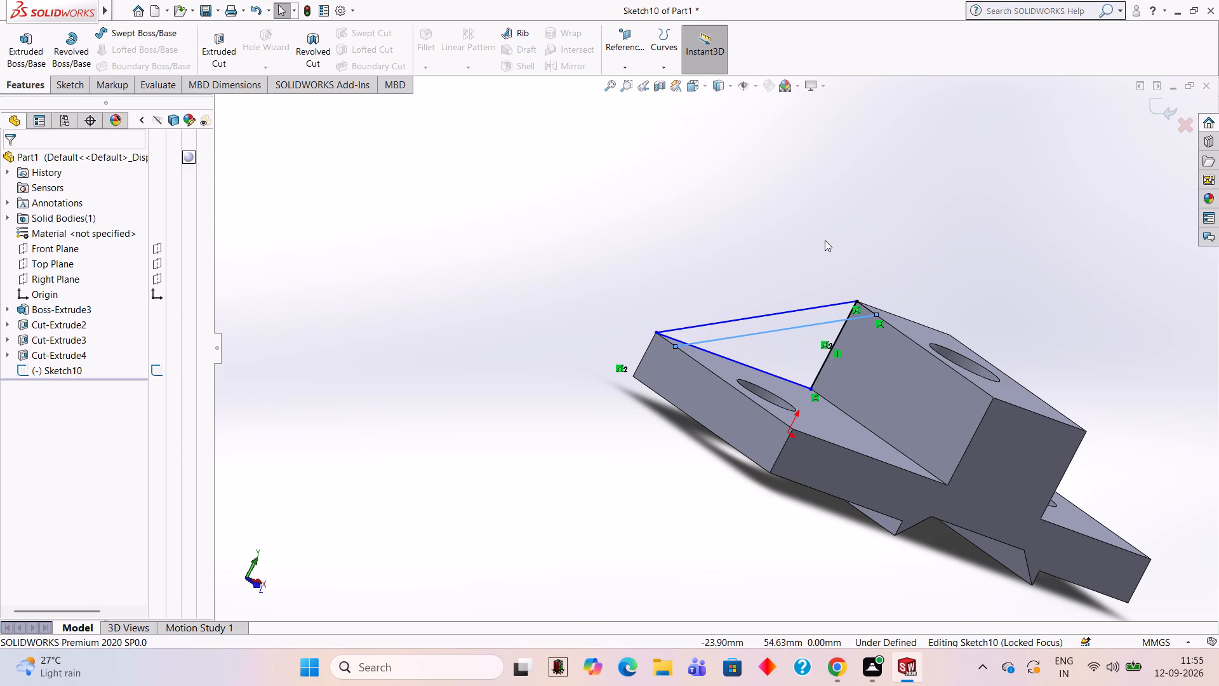
# Undo all the lines of the rib sketch beside the raised centre.
pyautogui.hotkey('ctrl', 'z')
pyautogui.hotkey('ctrl', 'z')
pyautogui.hotkey('ctrl', 'z')
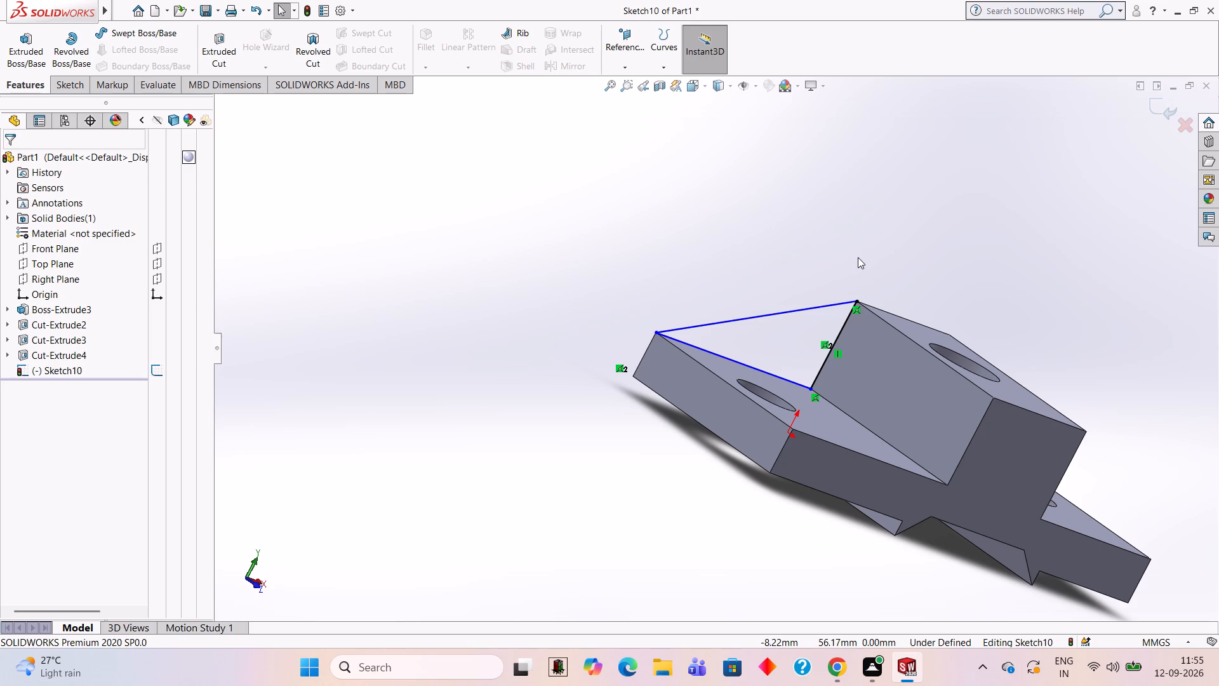
pyautogui.hotkey('ctrl', 'z')
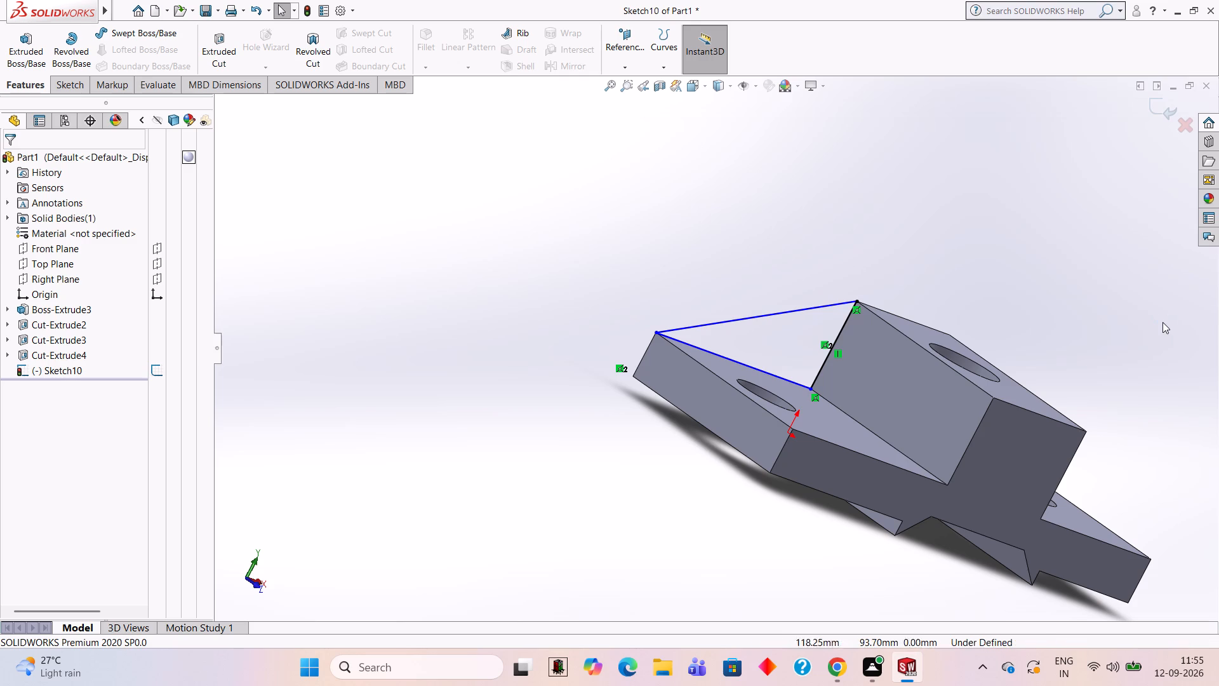
pyautogui.hotkey('ctrl', 'z')
pyautogui.hotkey('ctrl', 'z')
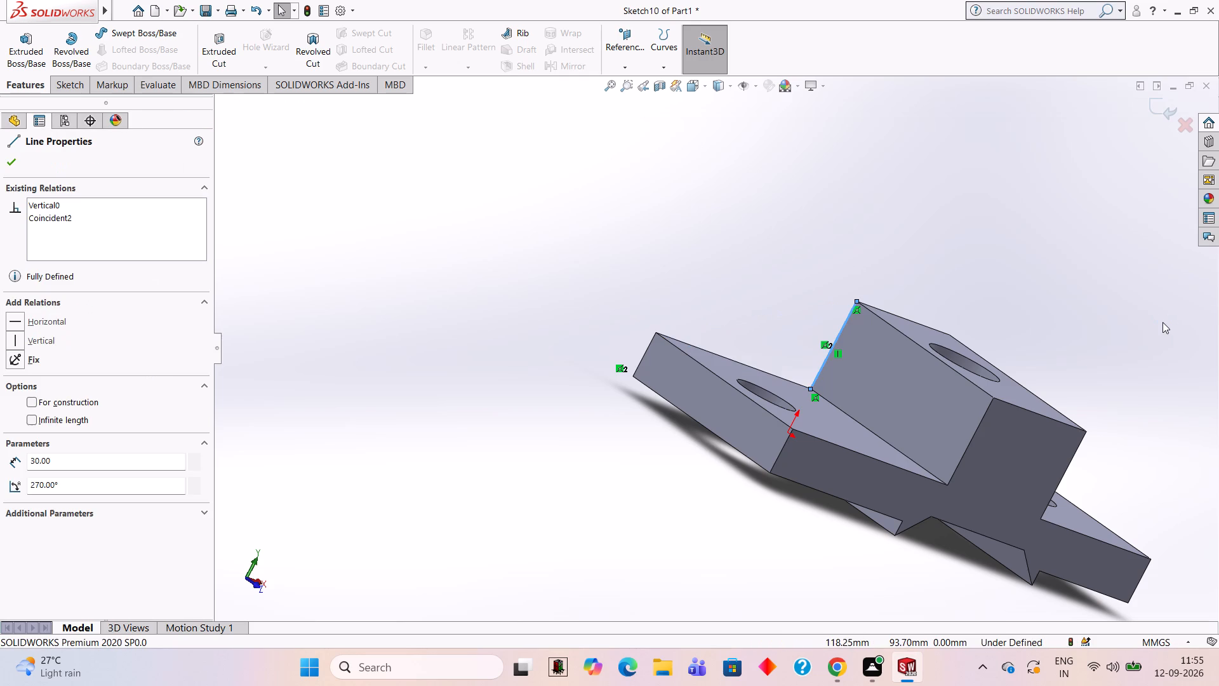
pyautogui.press('Escape')
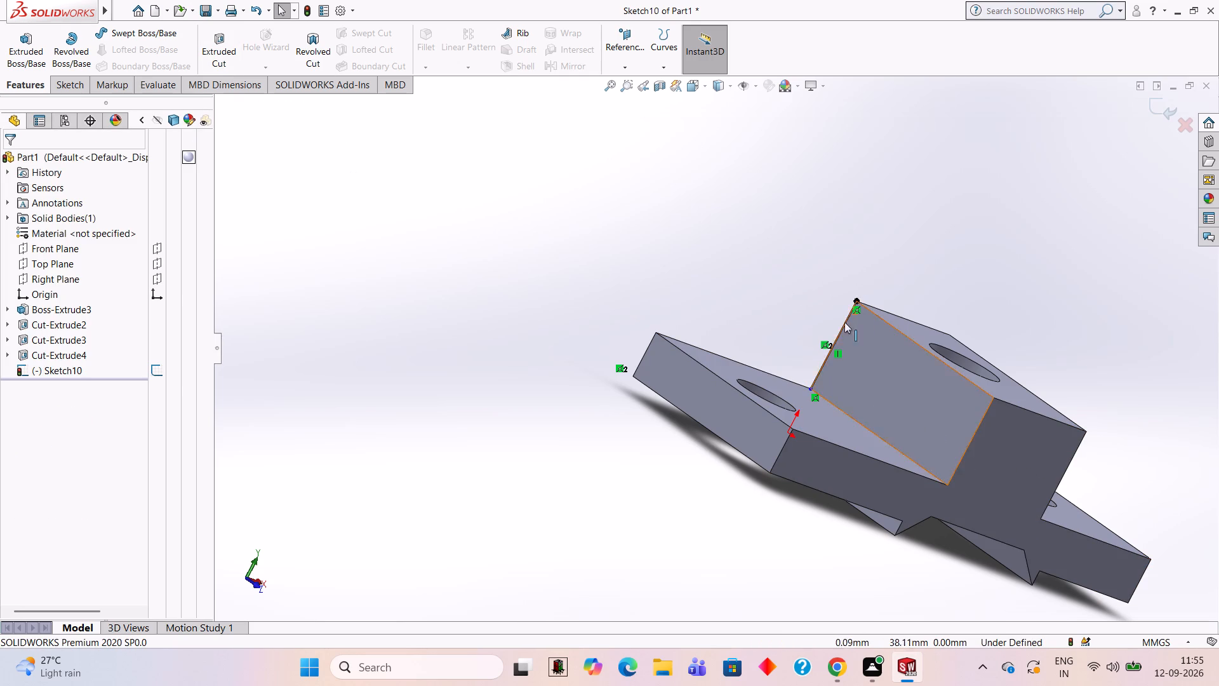
pyautogui.hotkey('ctrl', 'z')
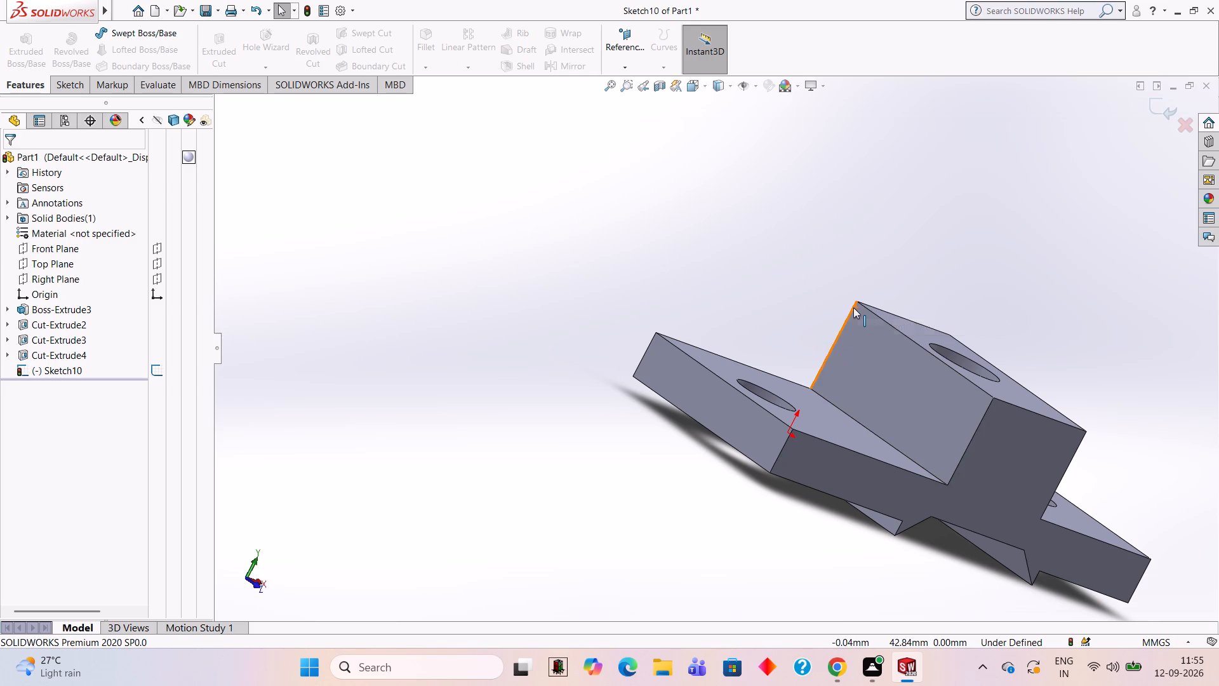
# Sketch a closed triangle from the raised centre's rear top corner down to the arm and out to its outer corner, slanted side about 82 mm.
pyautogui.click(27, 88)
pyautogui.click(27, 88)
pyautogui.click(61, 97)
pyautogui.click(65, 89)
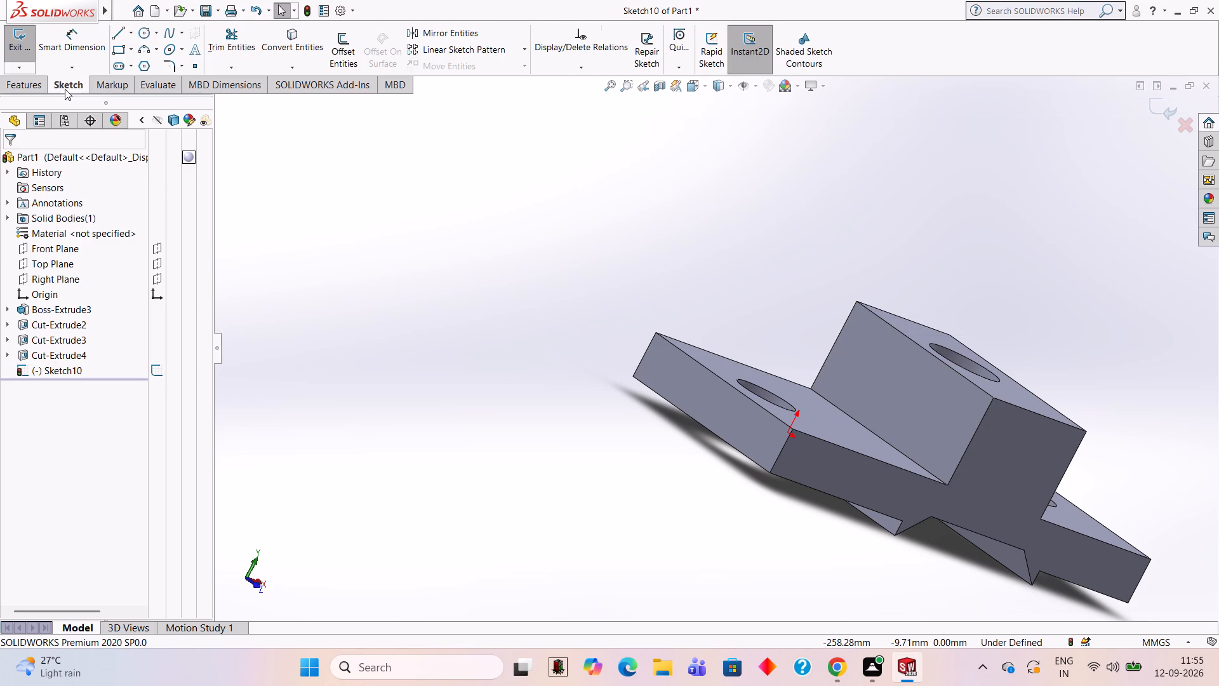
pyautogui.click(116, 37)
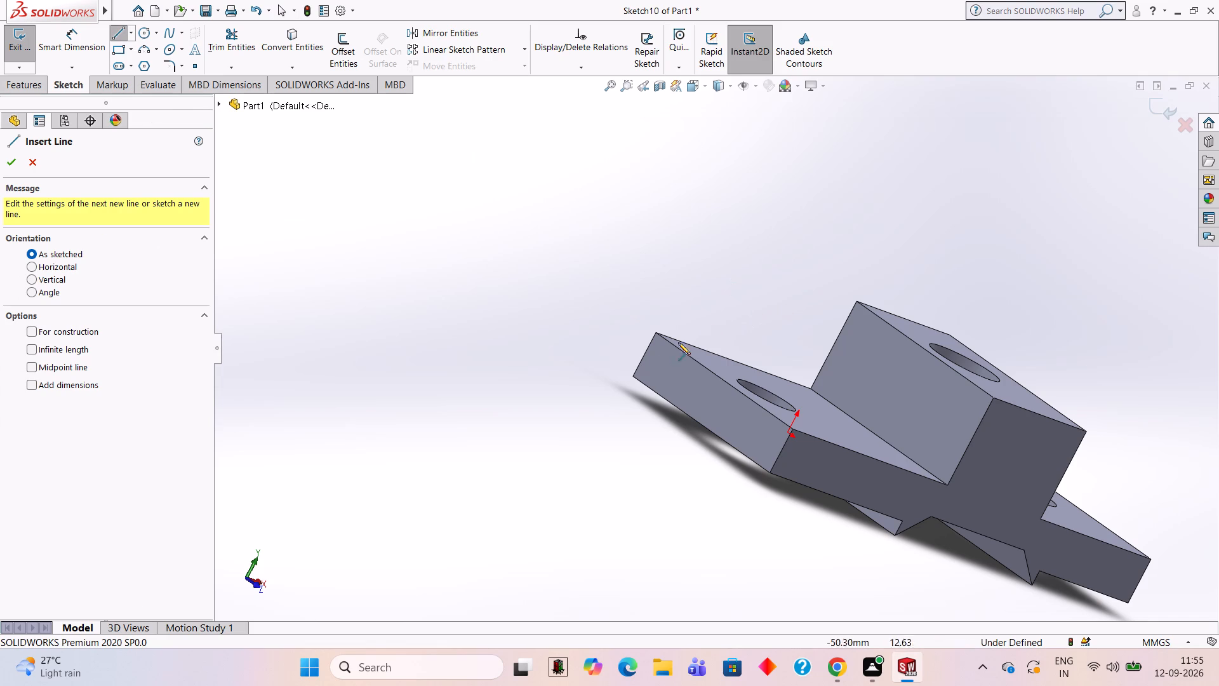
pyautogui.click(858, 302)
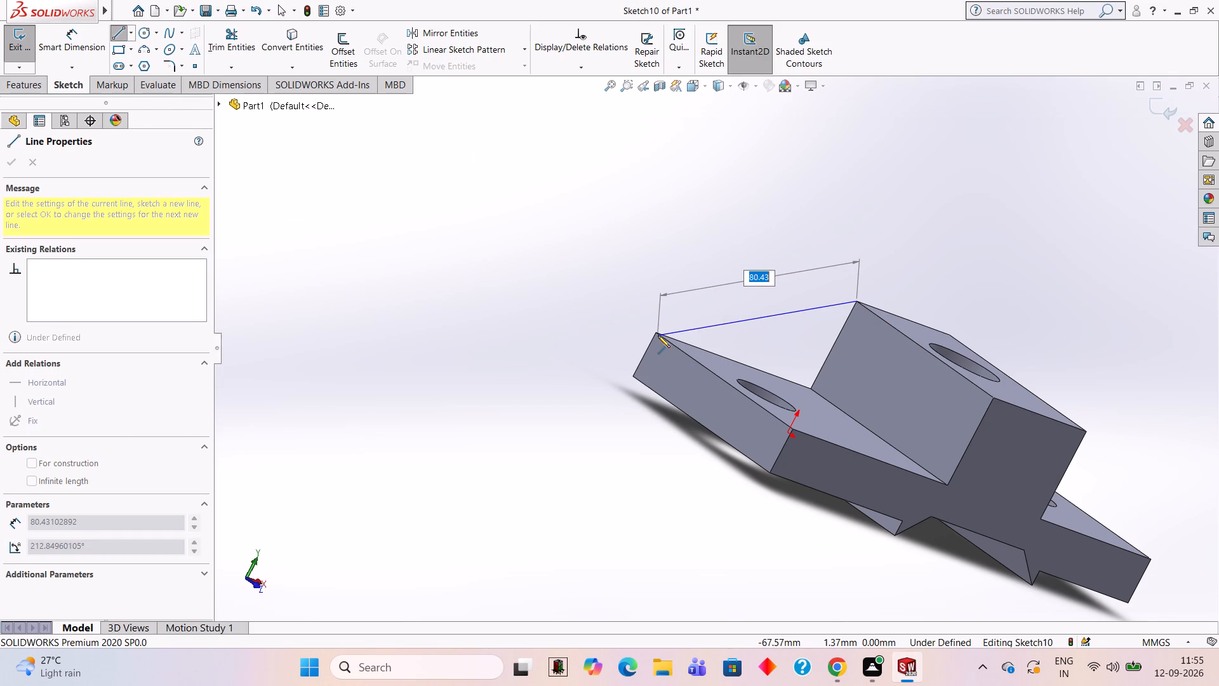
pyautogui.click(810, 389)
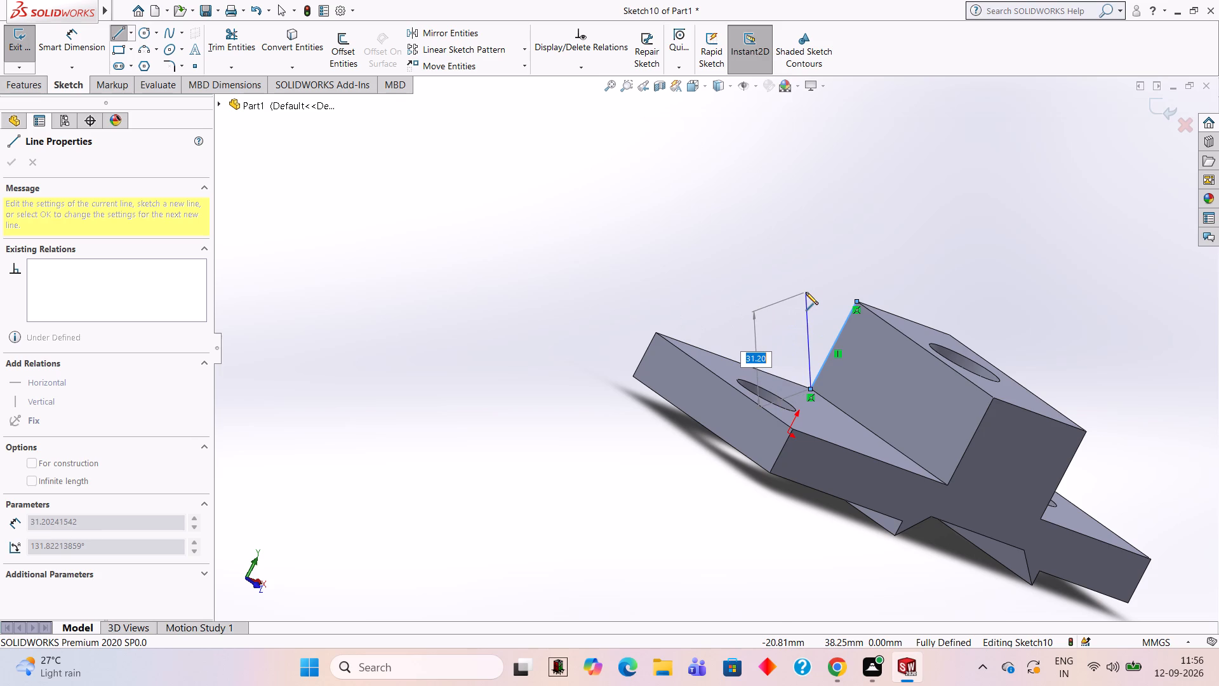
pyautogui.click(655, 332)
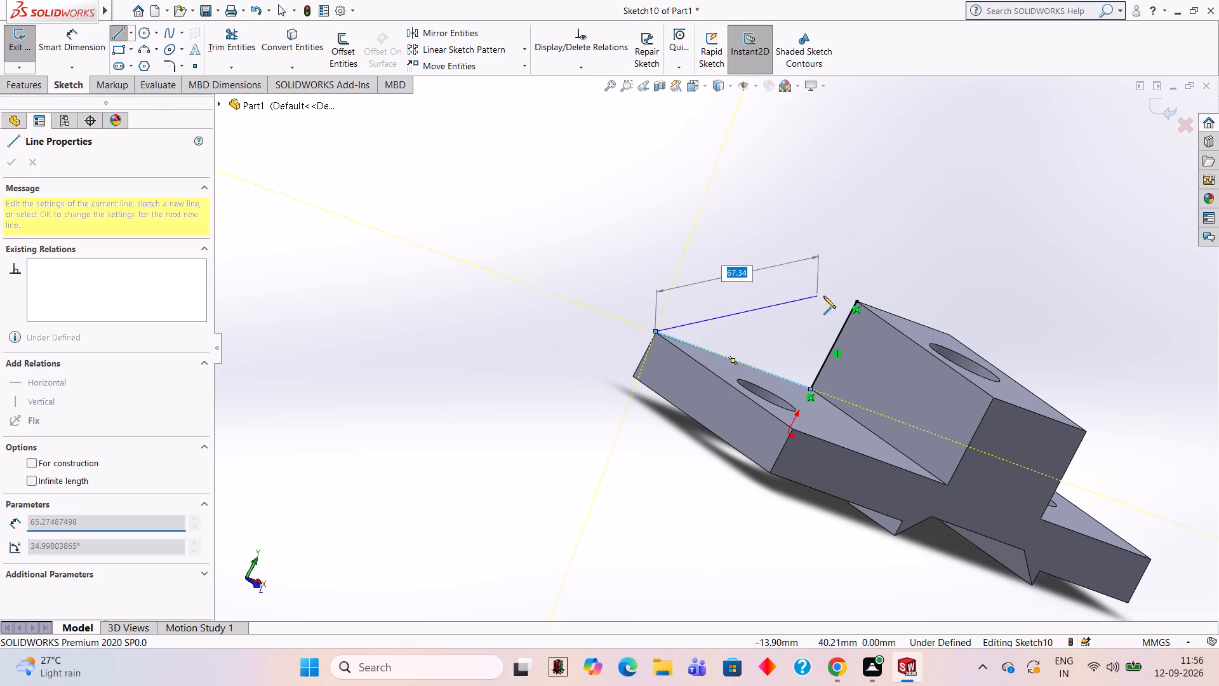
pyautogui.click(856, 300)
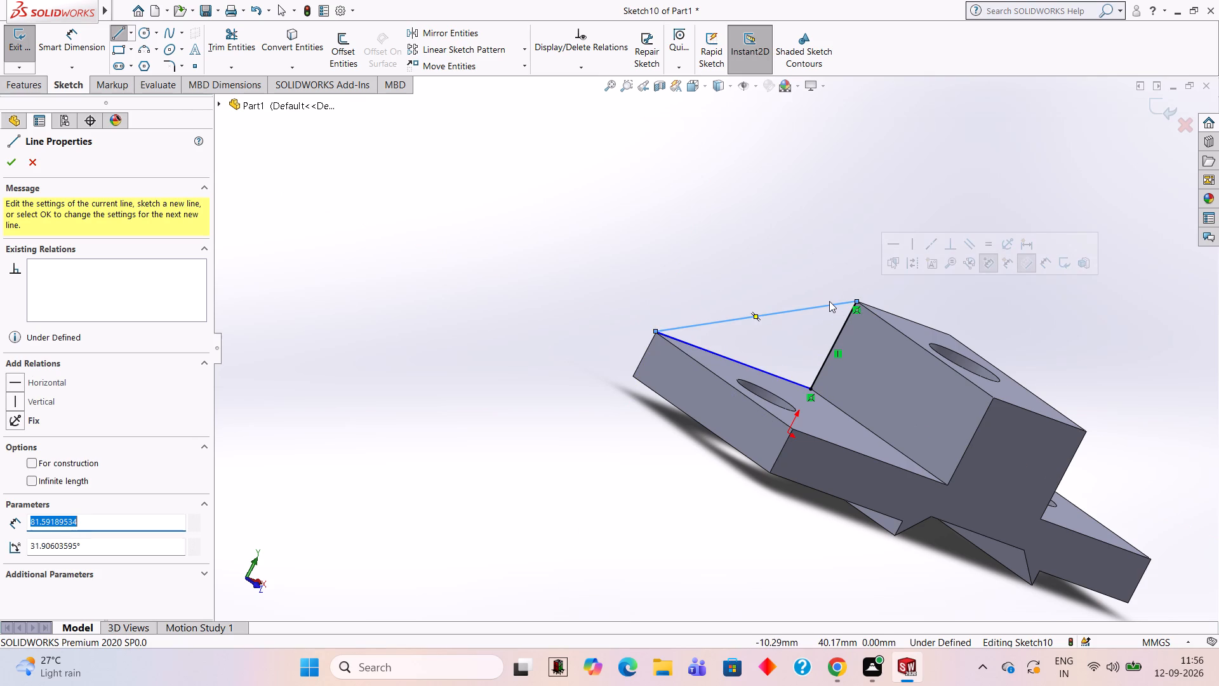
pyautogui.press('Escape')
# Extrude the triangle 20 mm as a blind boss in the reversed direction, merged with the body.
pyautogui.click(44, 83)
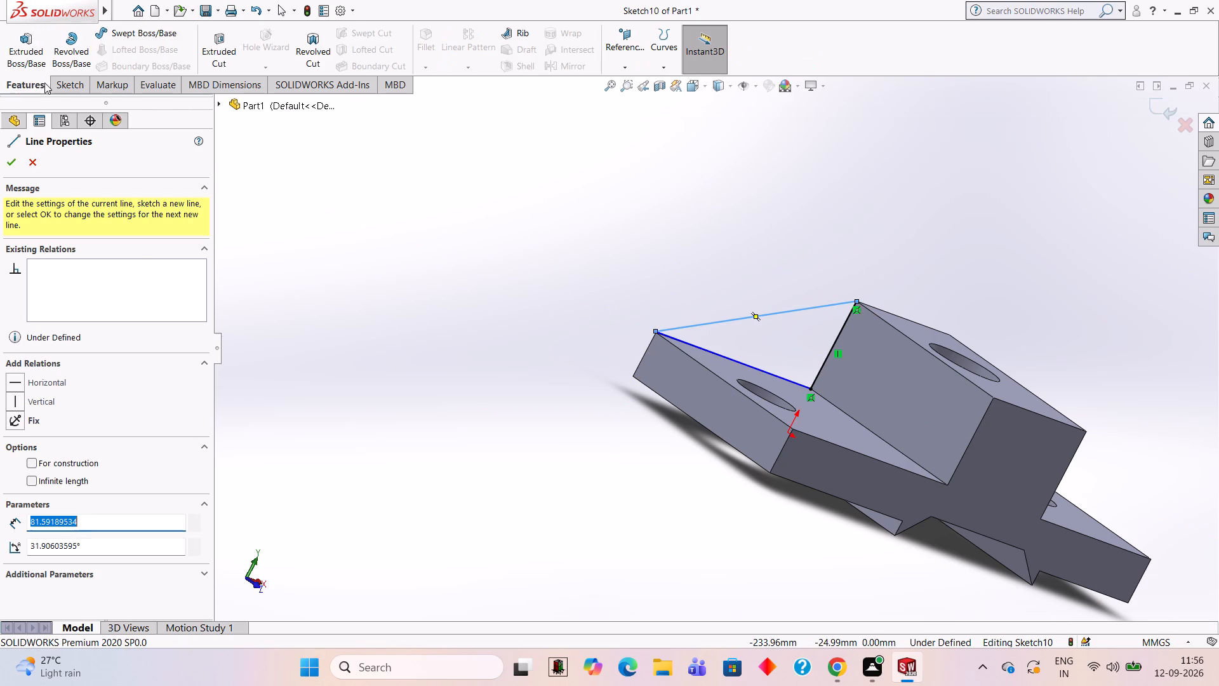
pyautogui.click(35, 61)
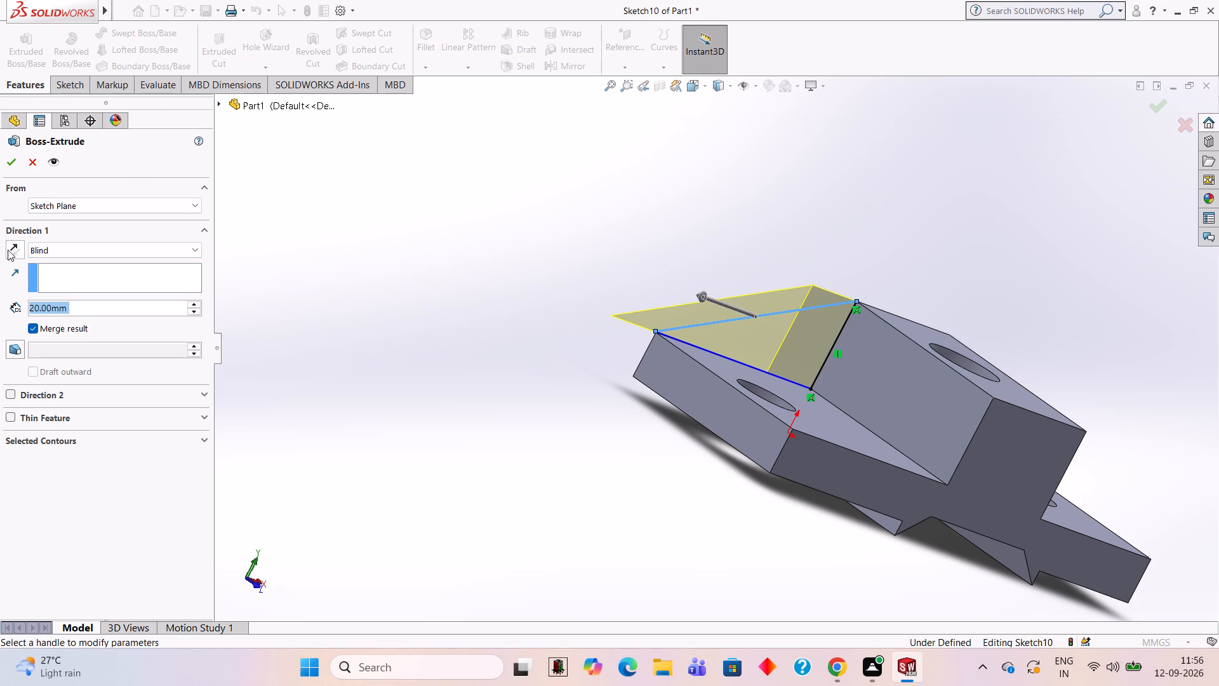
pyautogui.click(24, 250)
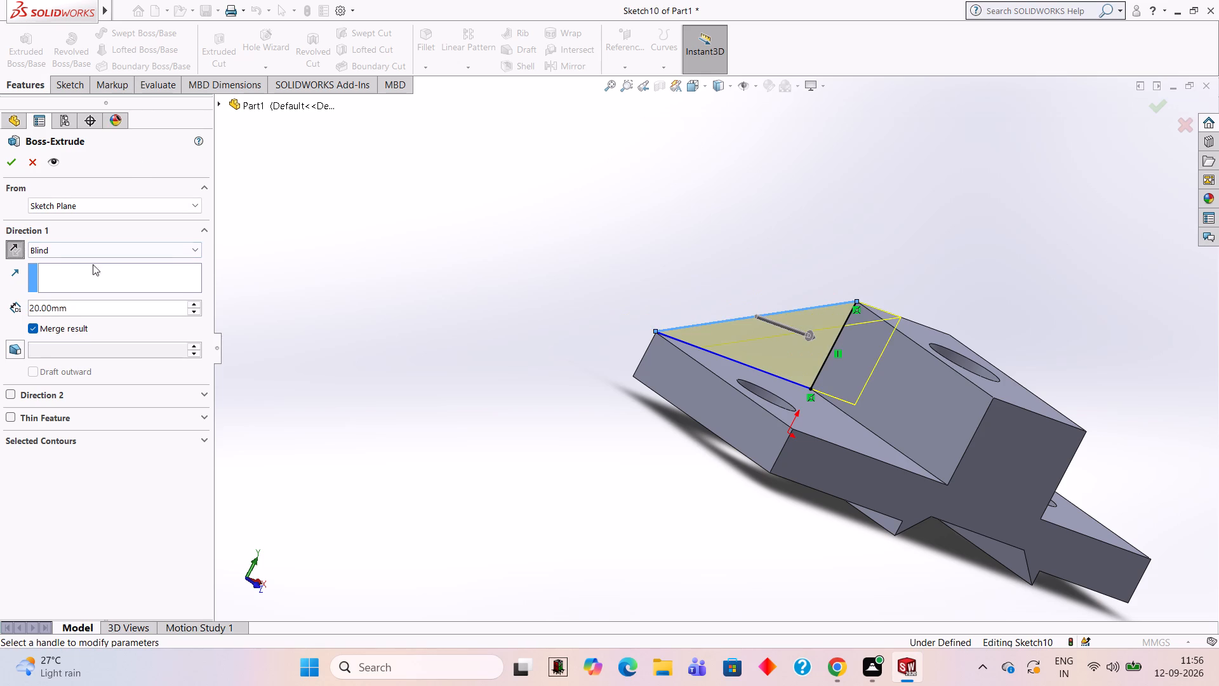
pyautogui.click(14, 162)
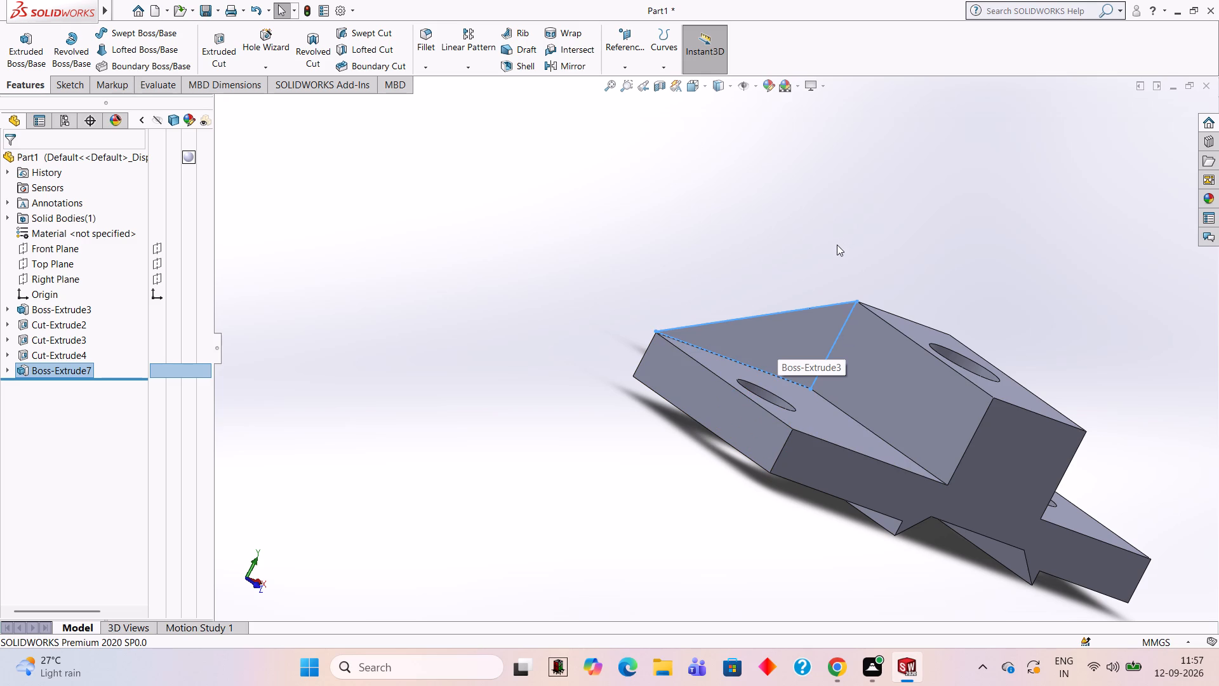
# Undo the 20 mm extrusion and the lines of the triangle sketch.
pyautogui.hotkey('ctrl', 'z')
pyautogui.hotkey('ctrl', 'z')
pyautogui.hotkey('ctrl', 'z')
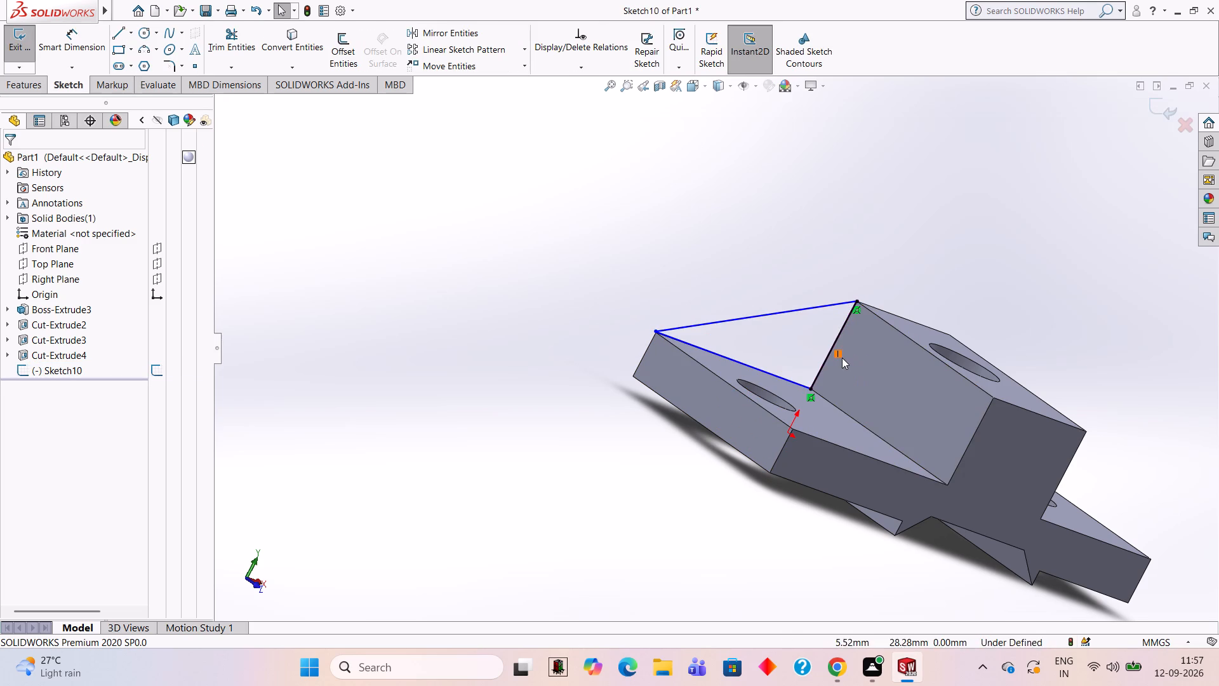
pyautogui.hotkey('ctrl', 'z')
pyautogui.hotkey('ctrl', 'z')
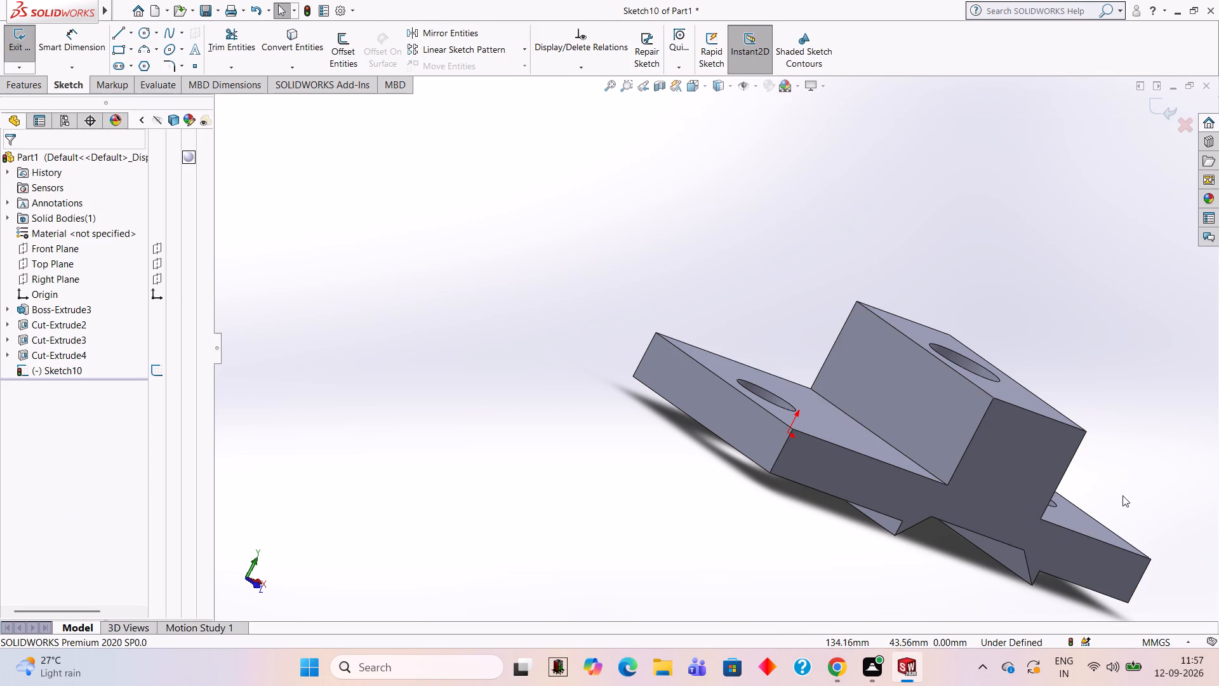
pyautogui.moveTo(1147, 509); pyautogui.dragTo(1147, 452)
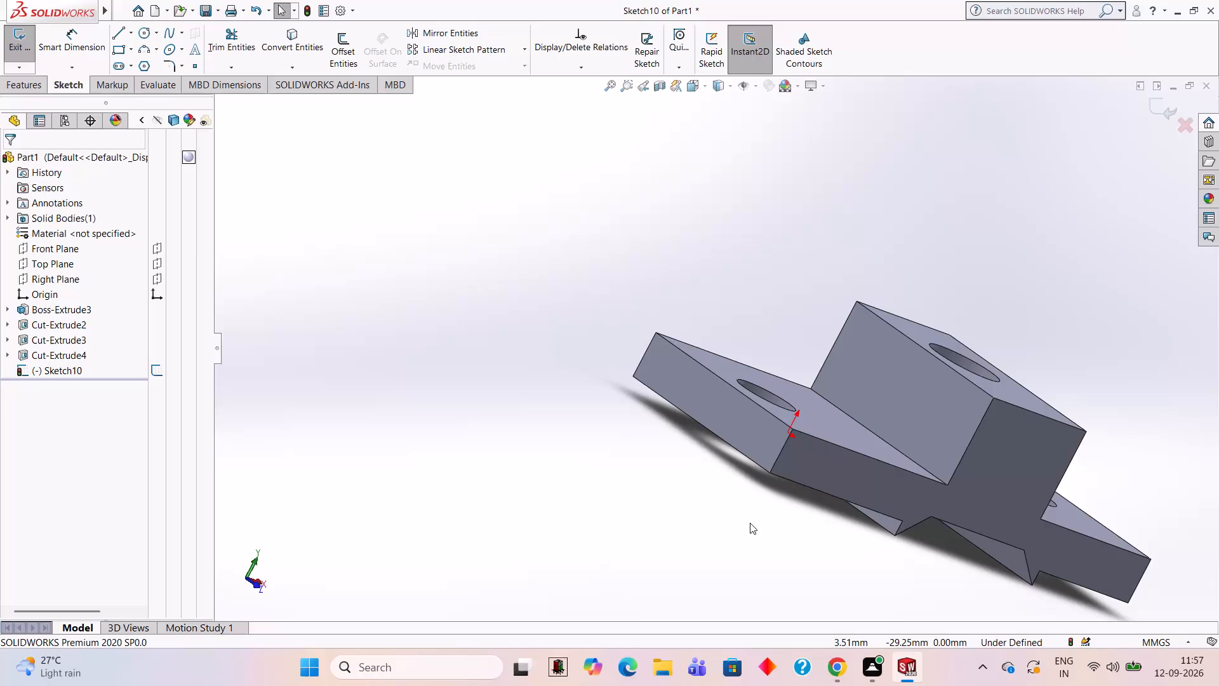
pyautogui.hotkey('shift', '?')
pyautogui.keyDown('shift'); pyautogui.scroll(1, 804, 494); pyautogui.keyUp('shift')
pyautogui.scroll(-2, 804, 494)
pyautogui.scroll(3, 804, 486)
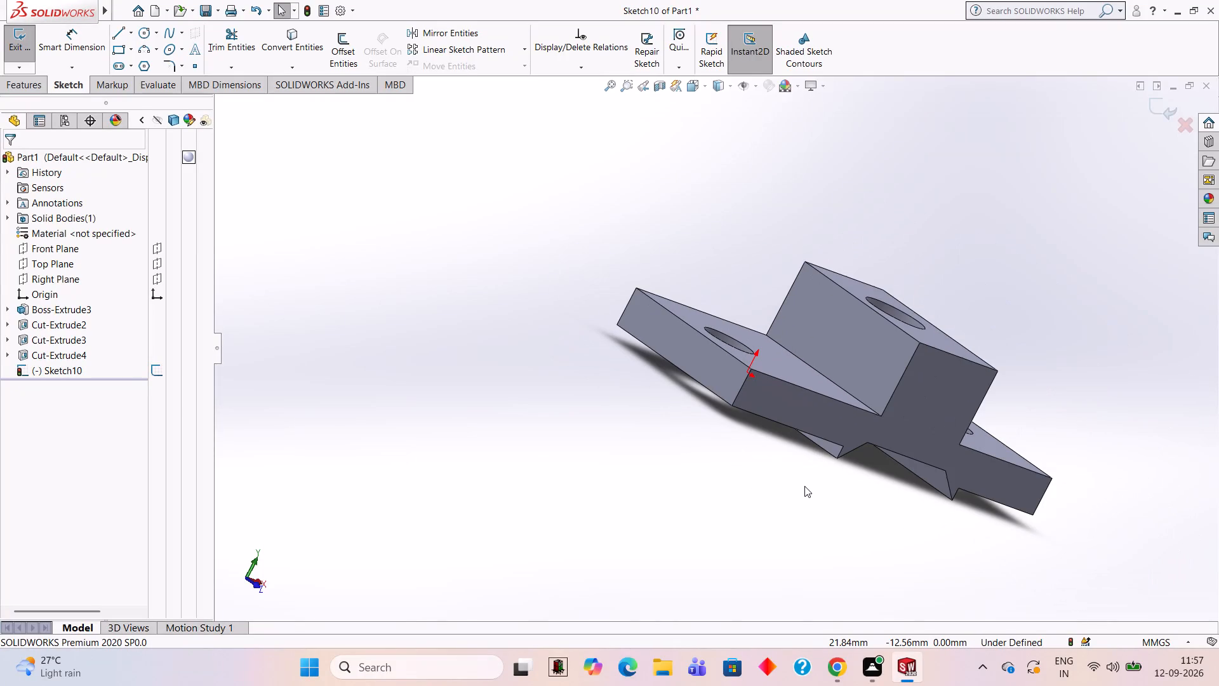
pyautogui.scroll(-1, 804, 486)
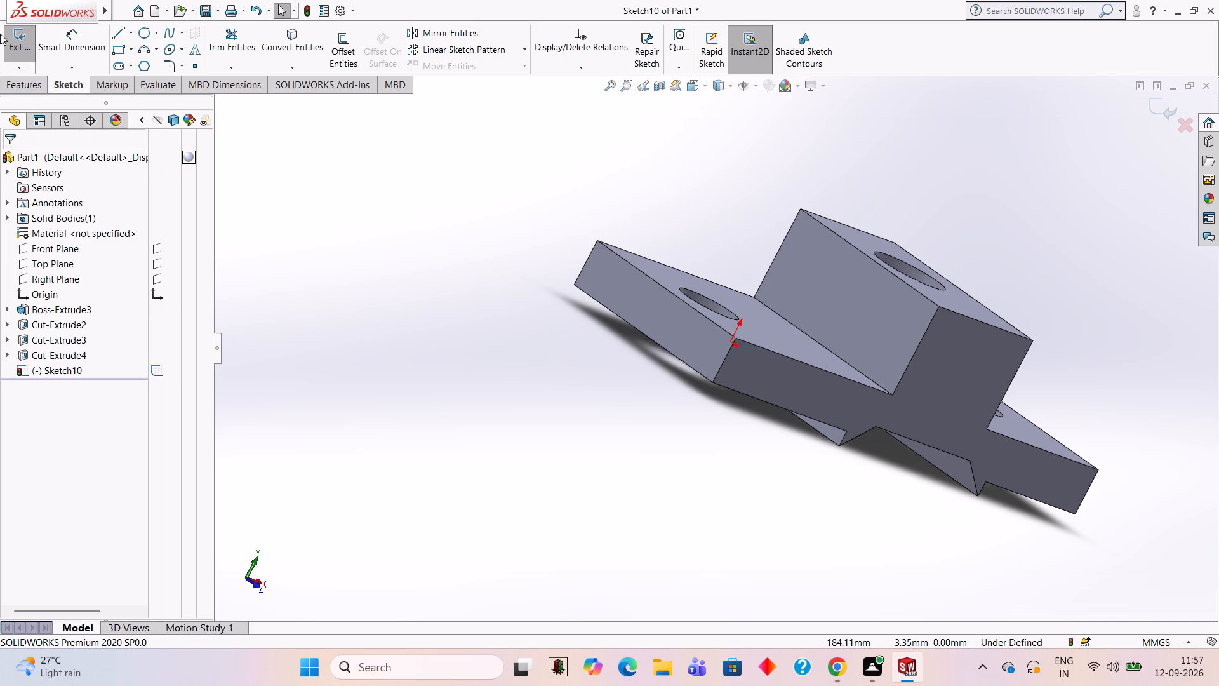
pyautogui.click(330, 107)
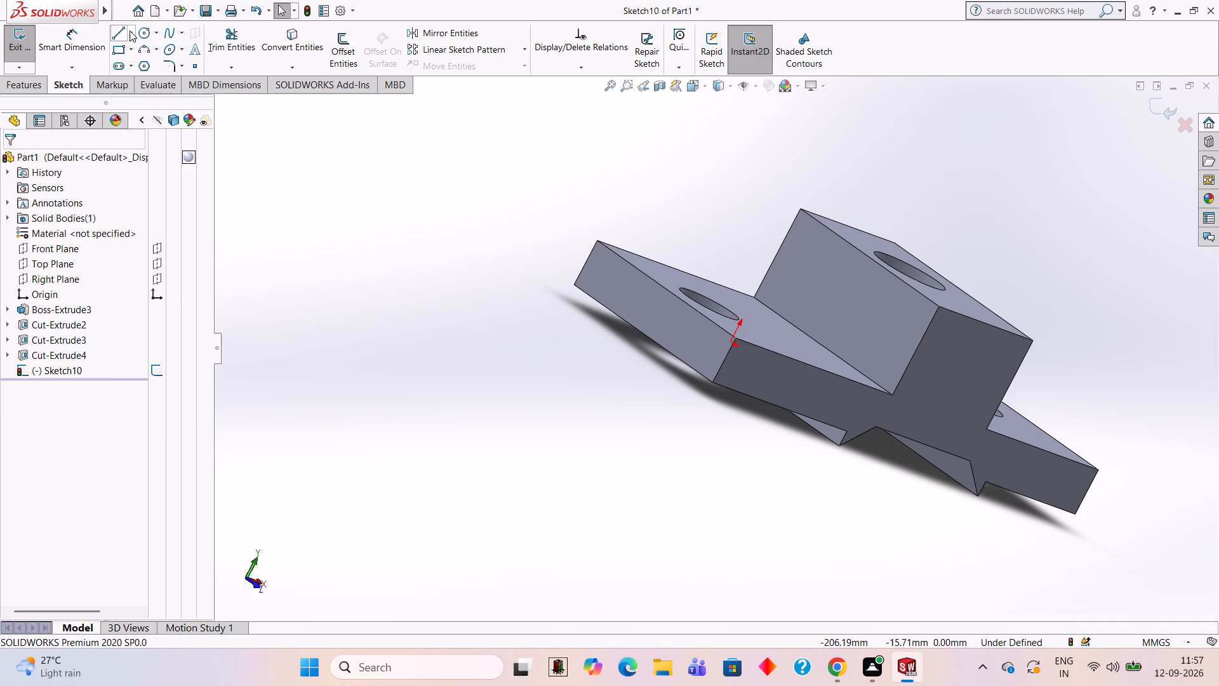
# Sketch a 10 mm line from the raised centre's rear top corner along its upper edge.
pyautogui.click(121, 29)
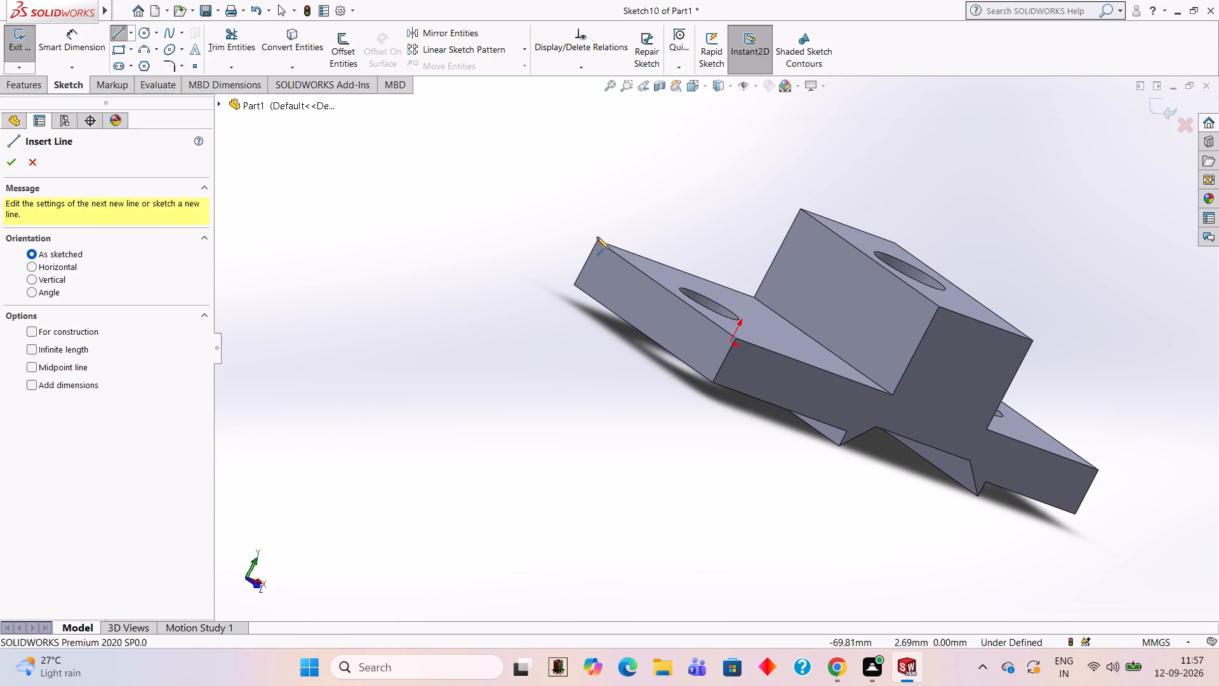
pyautogui.click(801, 208)
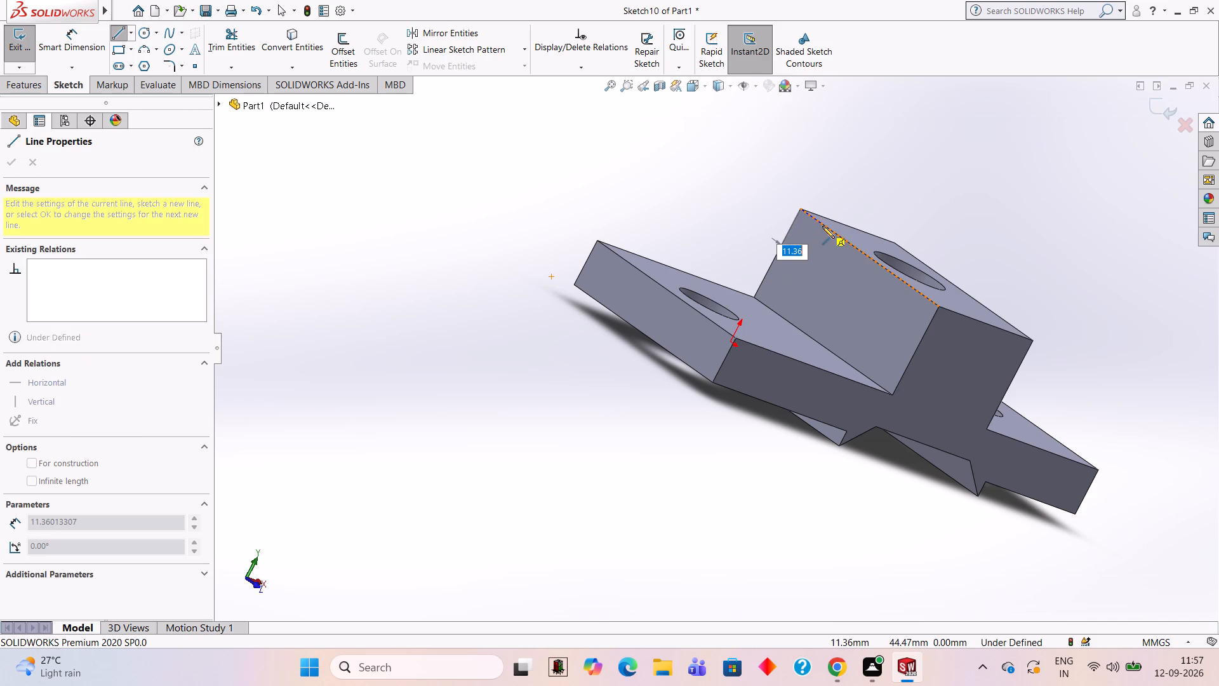
pyautogui.write('10')
pyautogui.press('Return')
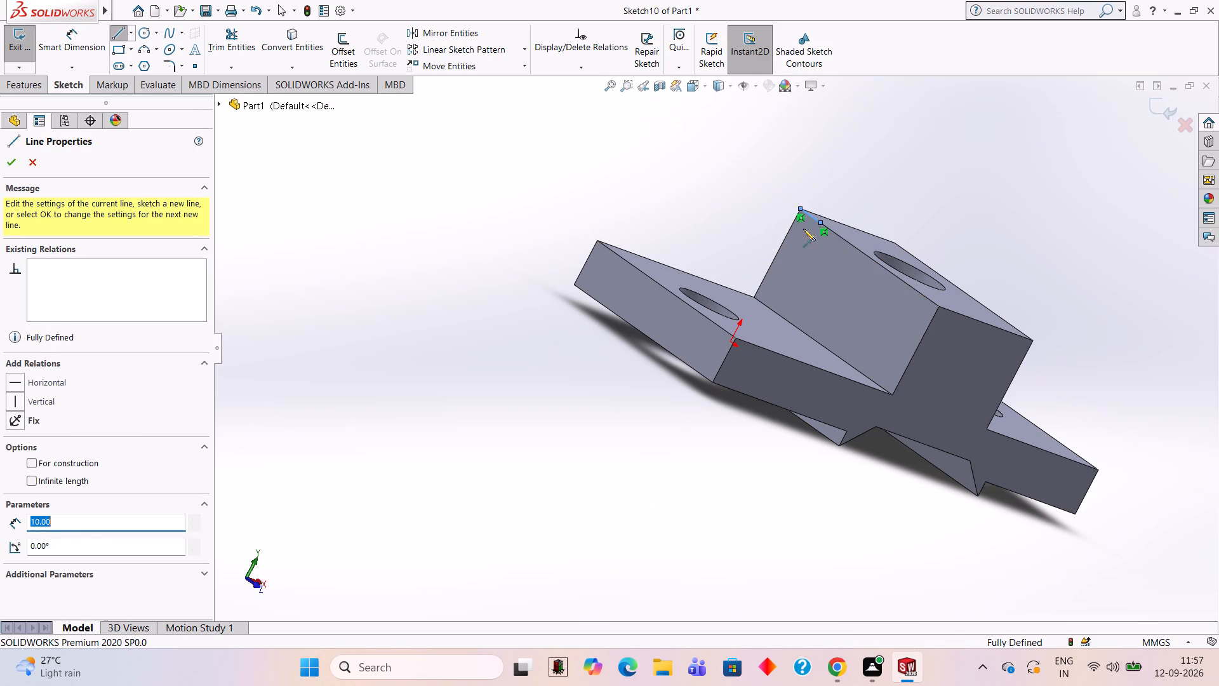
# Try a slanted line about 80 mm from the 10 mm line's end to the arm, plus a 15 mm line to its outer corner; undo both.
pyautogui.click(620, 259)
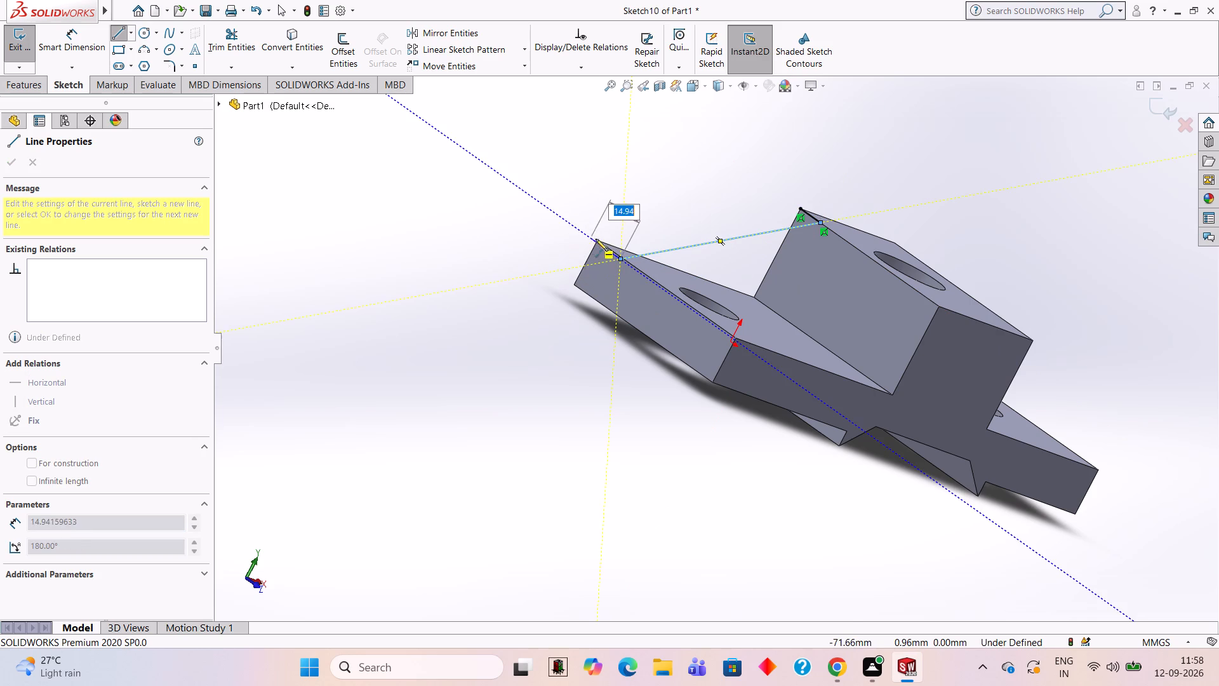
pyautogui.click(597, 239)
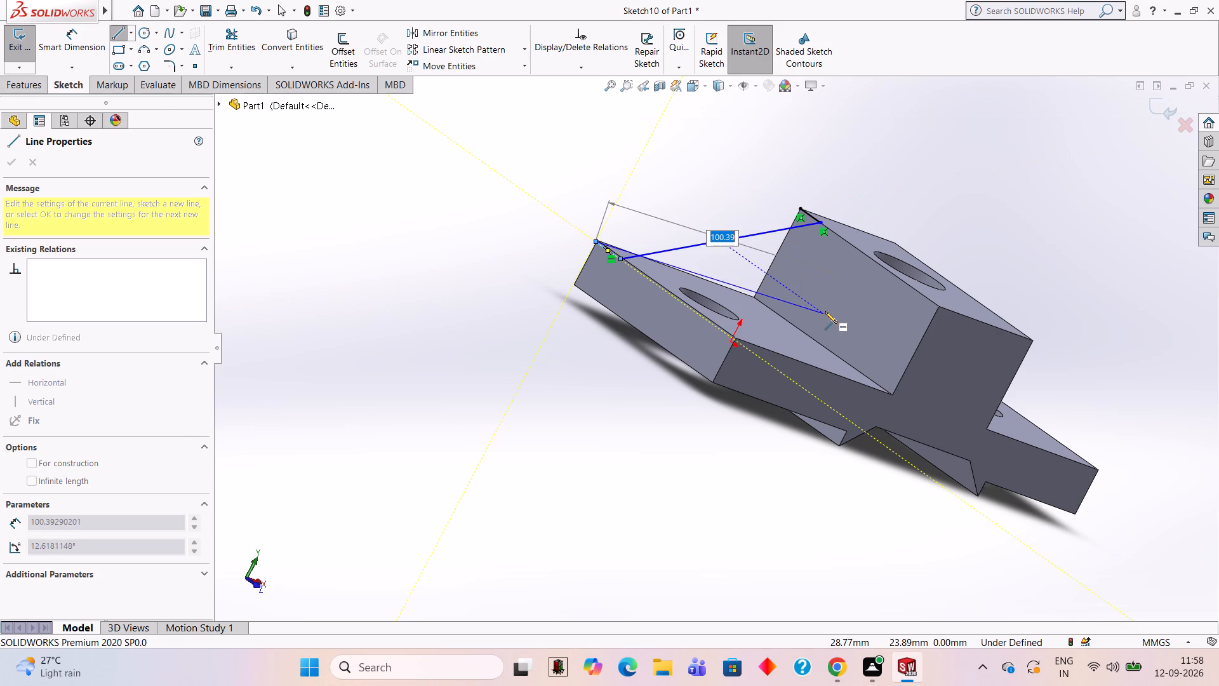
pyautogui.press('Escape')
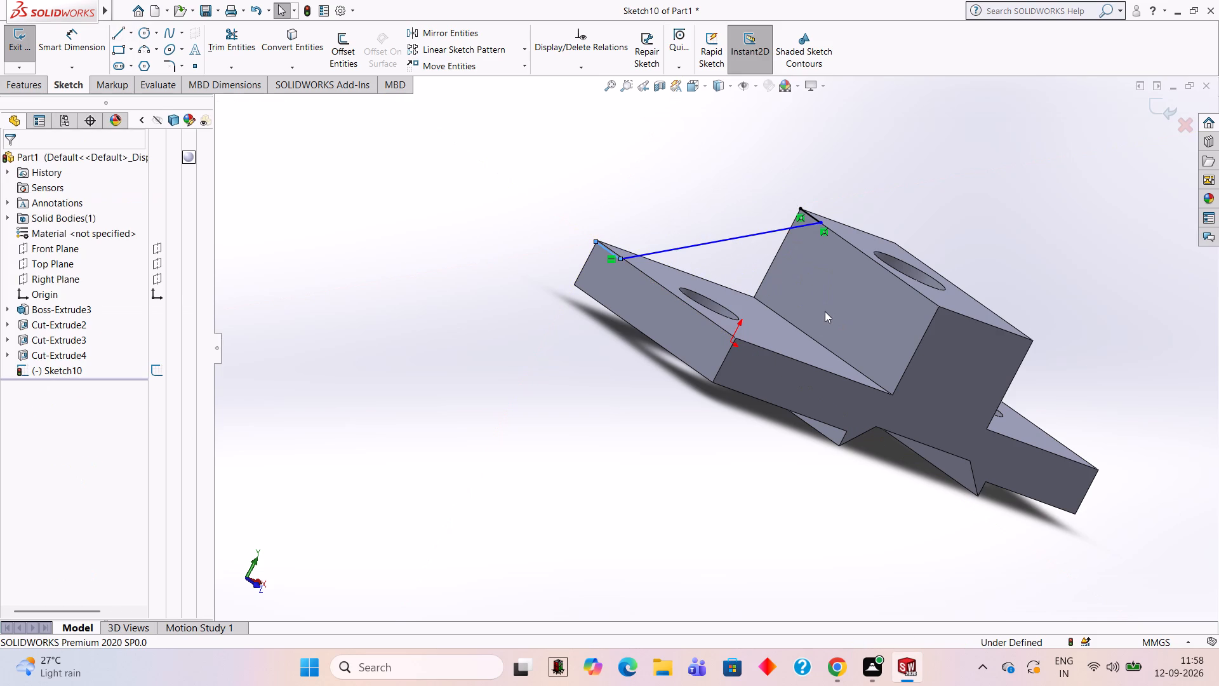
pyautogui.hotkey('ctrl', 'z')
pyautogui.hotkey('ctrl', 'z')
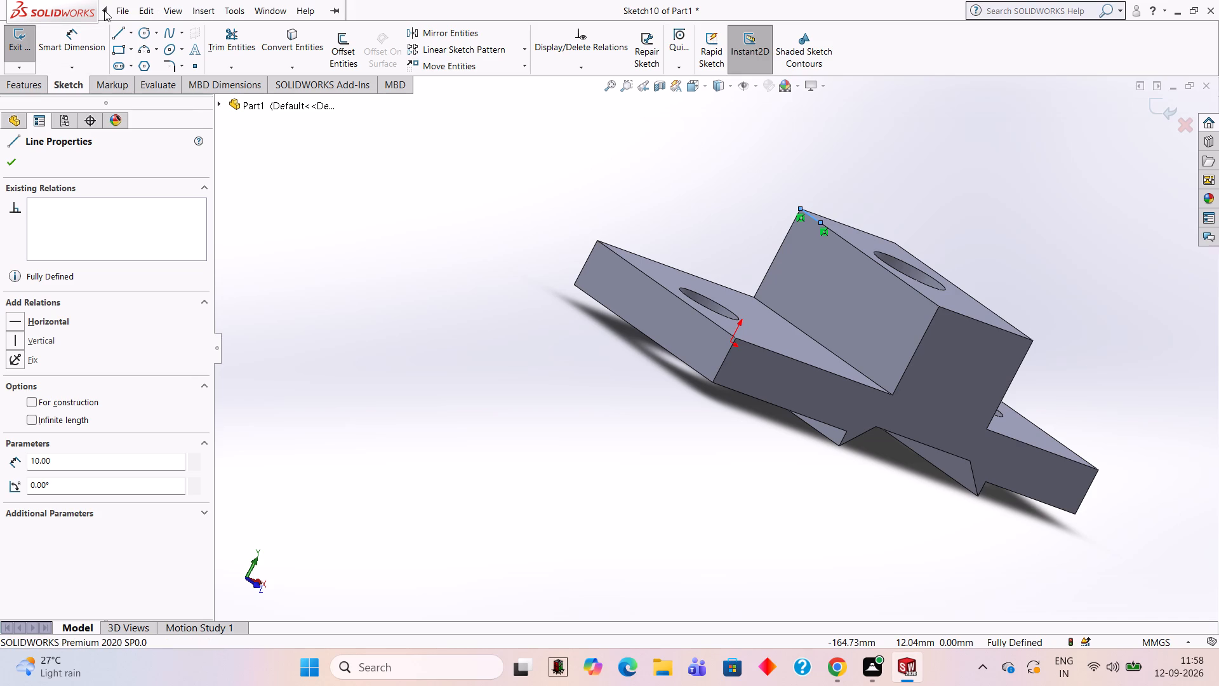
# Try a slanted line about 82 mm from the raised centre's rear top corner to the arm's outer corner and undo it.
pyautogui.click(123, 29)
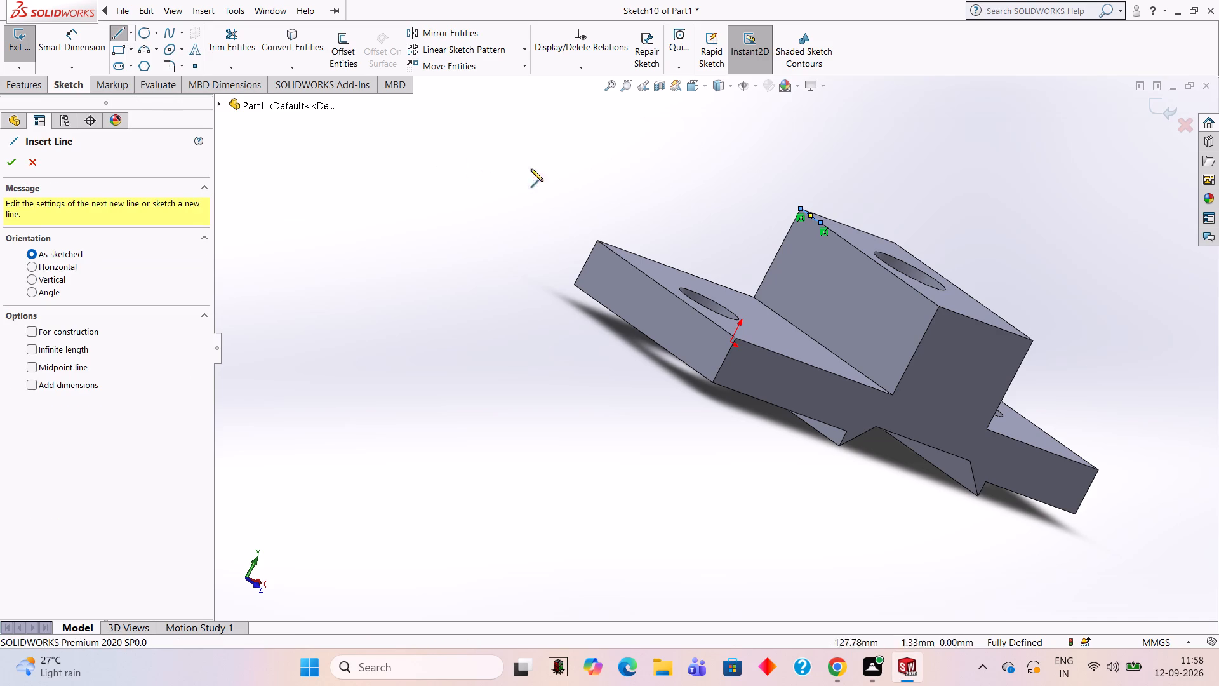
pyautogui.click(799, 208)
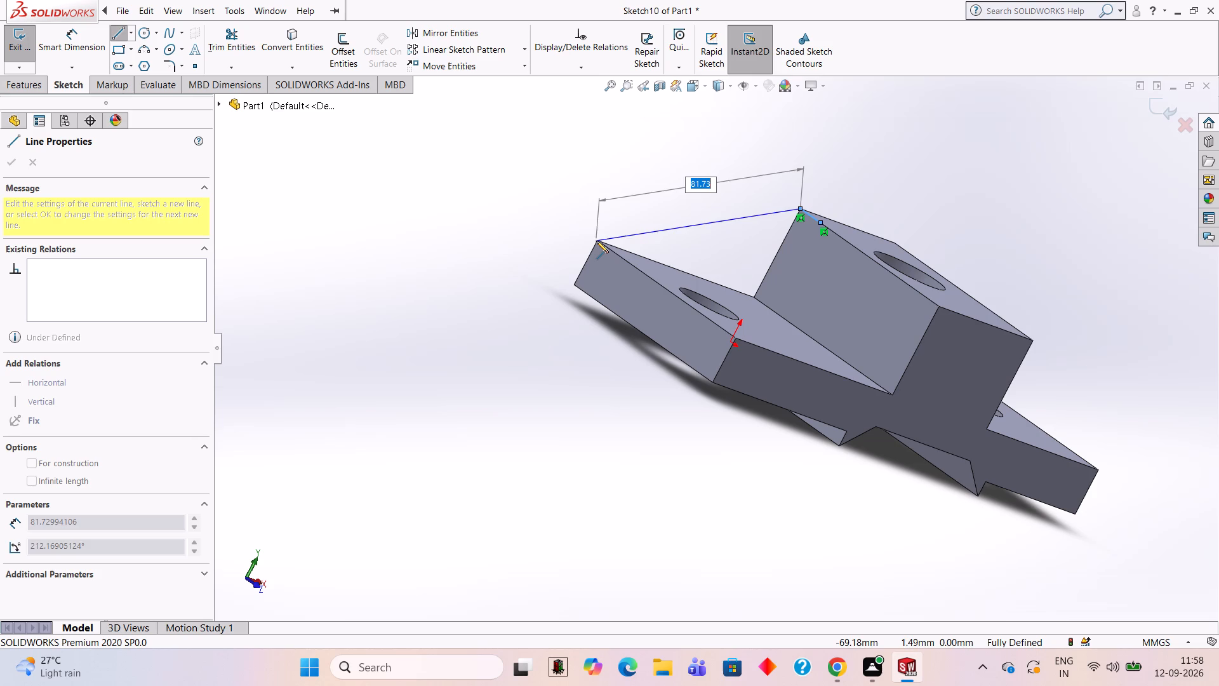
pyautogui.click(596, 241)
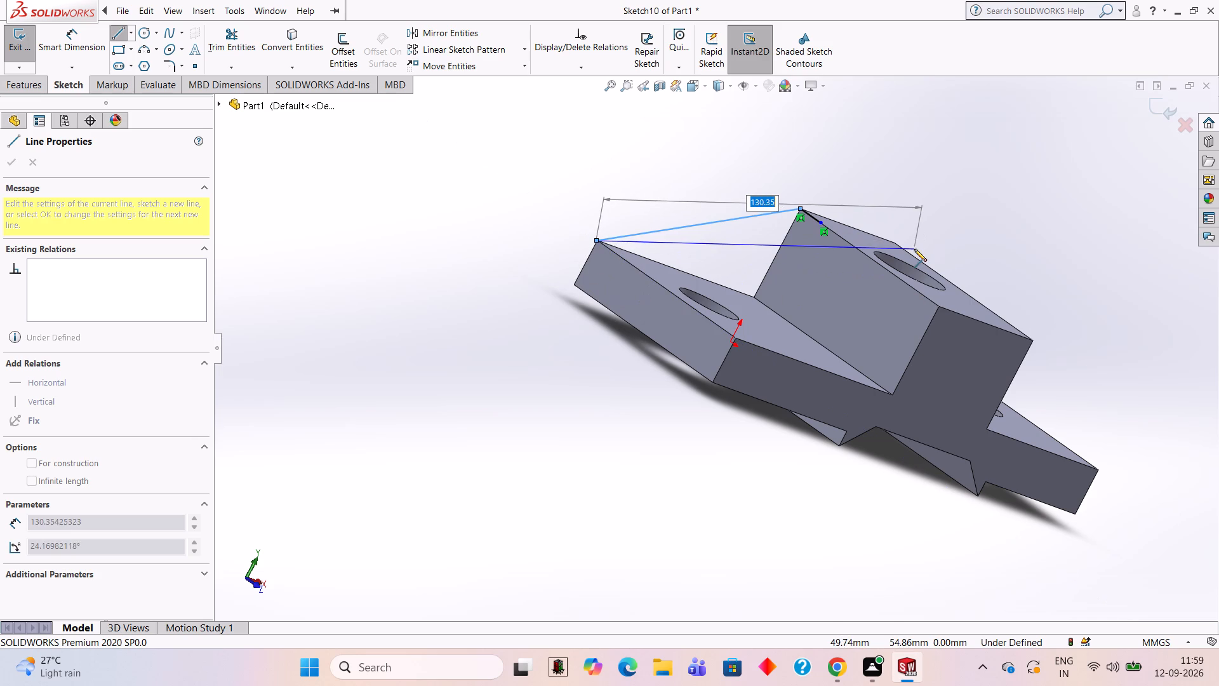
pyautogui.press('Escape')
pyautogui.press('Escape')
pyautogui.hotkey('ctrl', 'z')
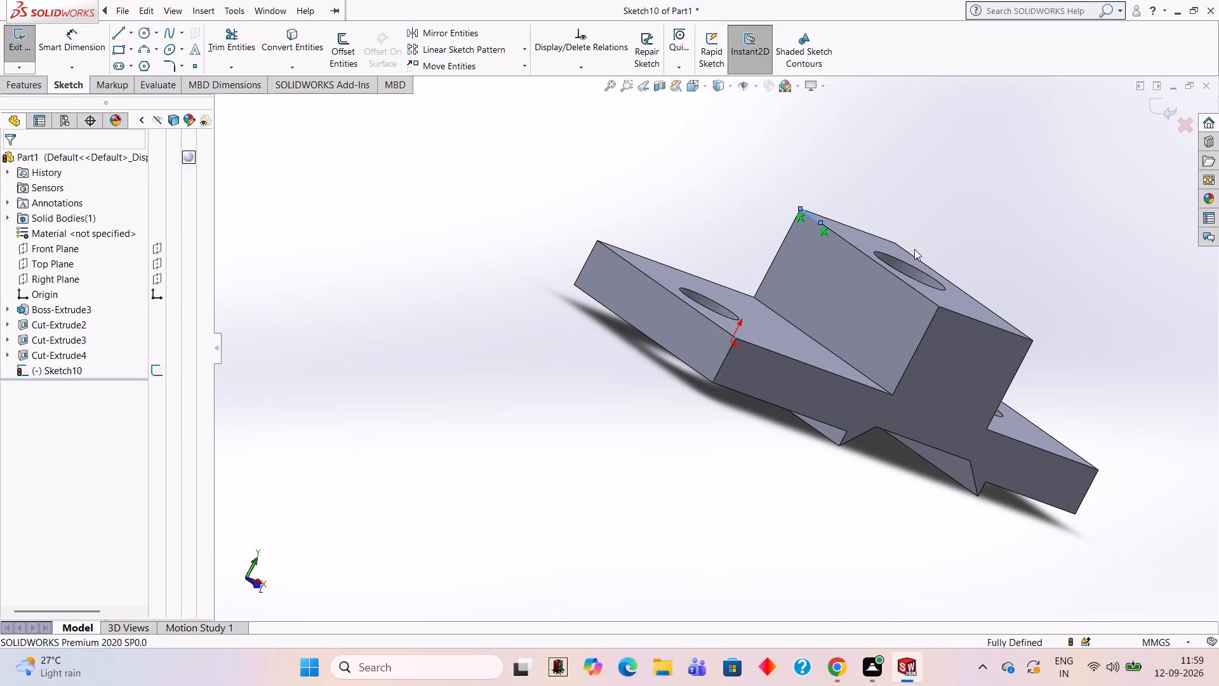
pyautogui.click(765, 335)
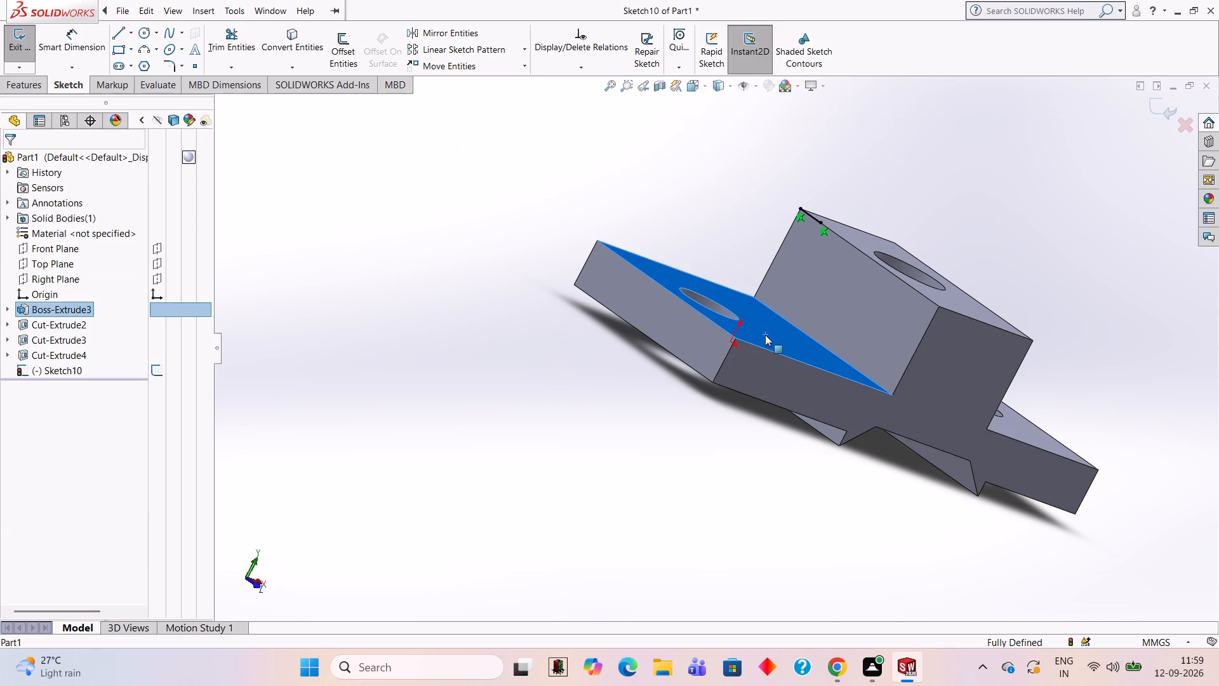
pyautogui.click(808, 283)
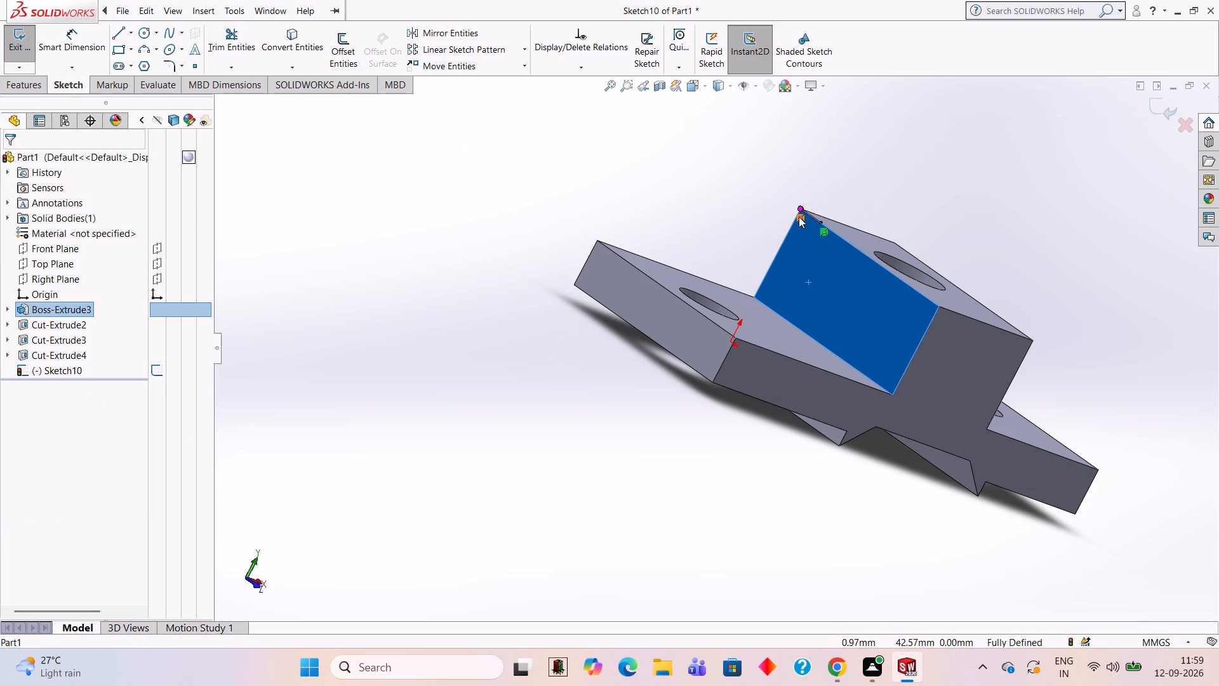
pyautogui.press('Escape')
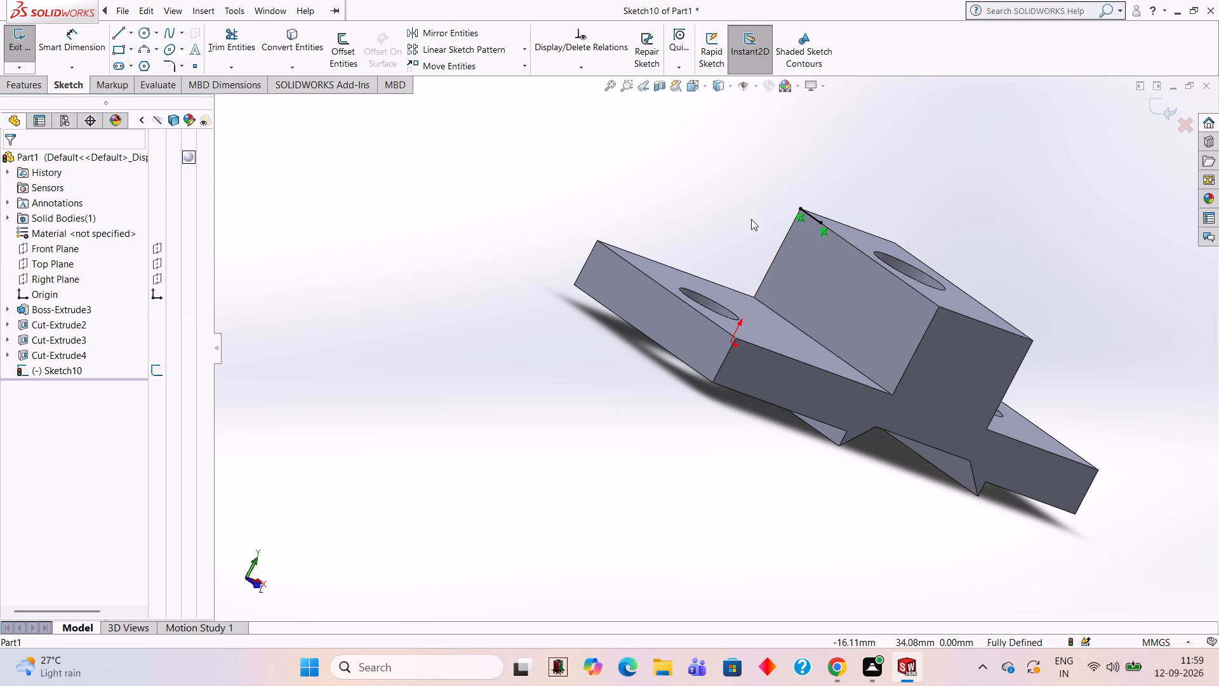
# Sketch a connected line loop: two slanted lines about 82 mm, short links along the arm's outer and inner edges, and verticals about 29 and 30 mm.
pyautogui.click(126, 32)
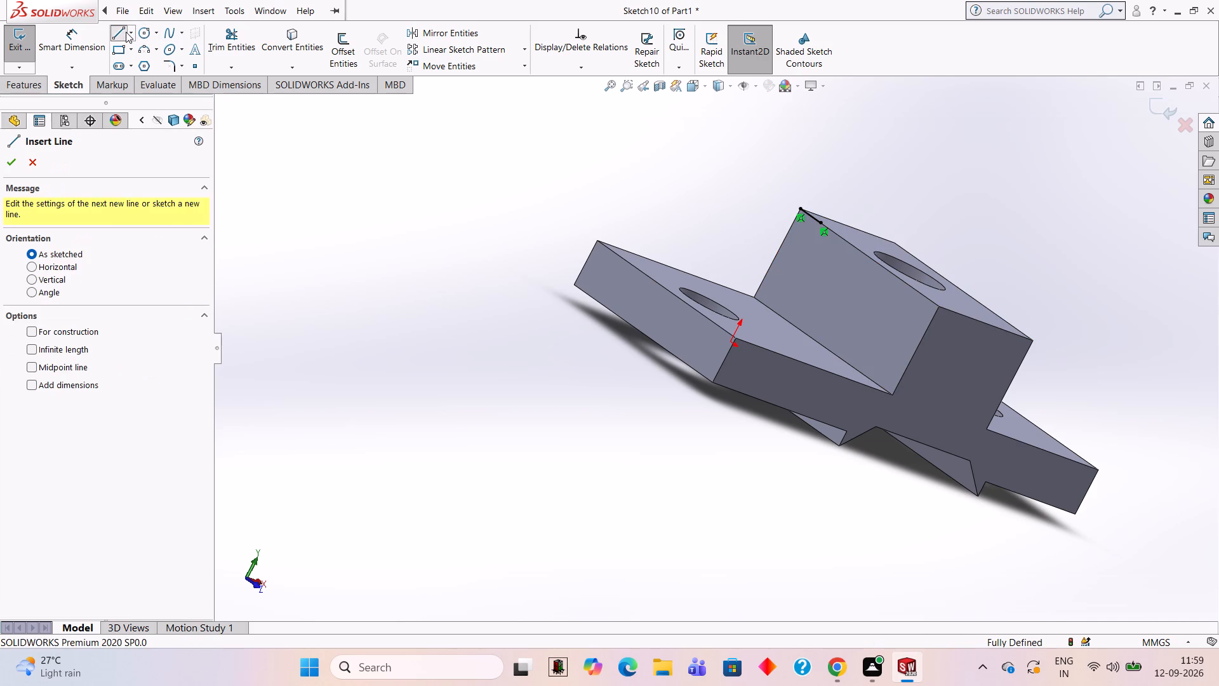
pyautogui.click(116, 32)
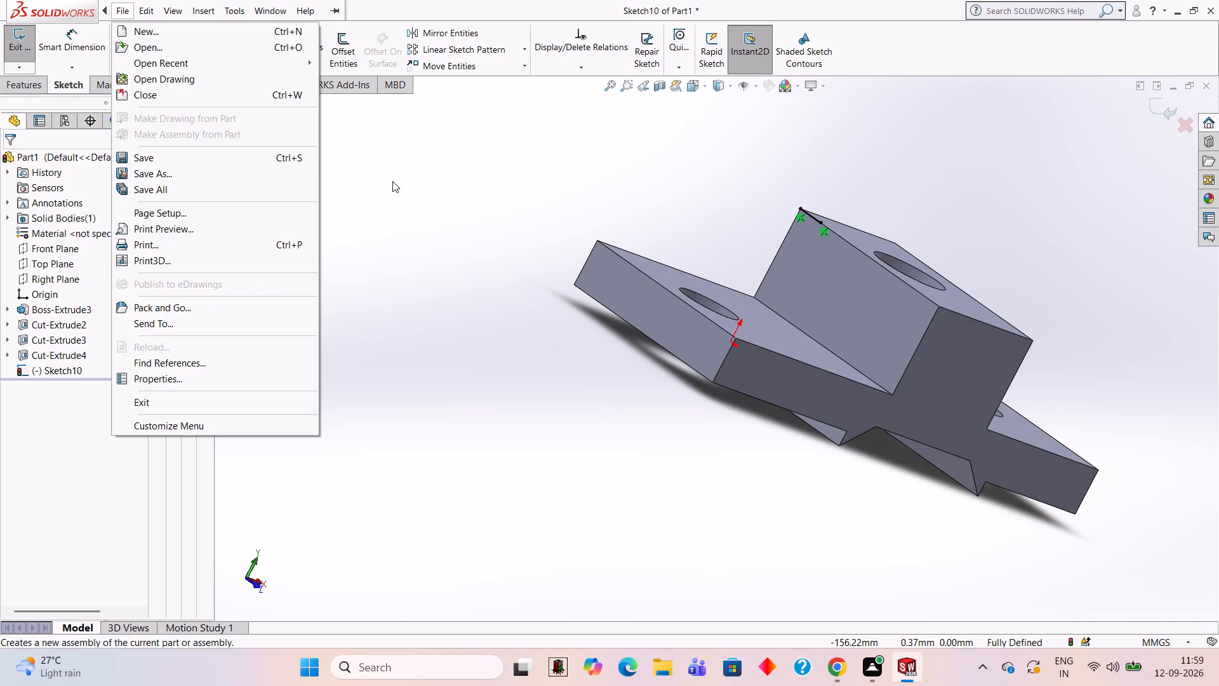
pyautogui.click(394, 182)
pyautogui.click(124, 39)
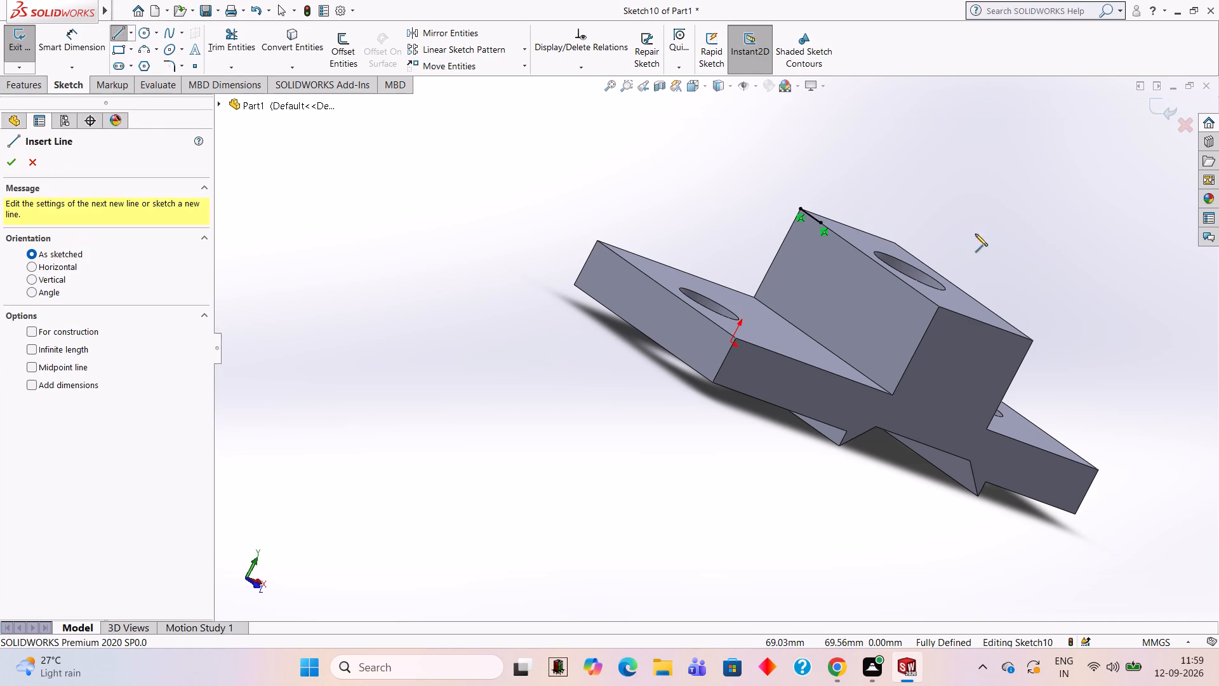
pyautogui.click(799, 209)
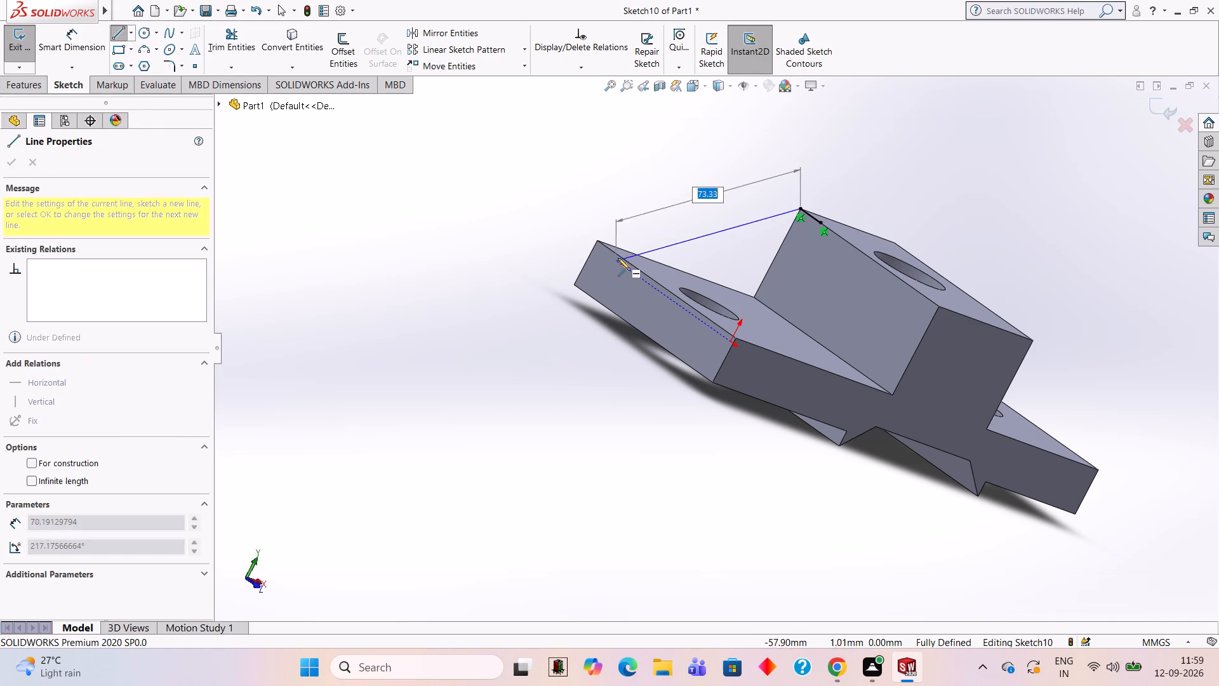
pyautogui.click(597, 240)
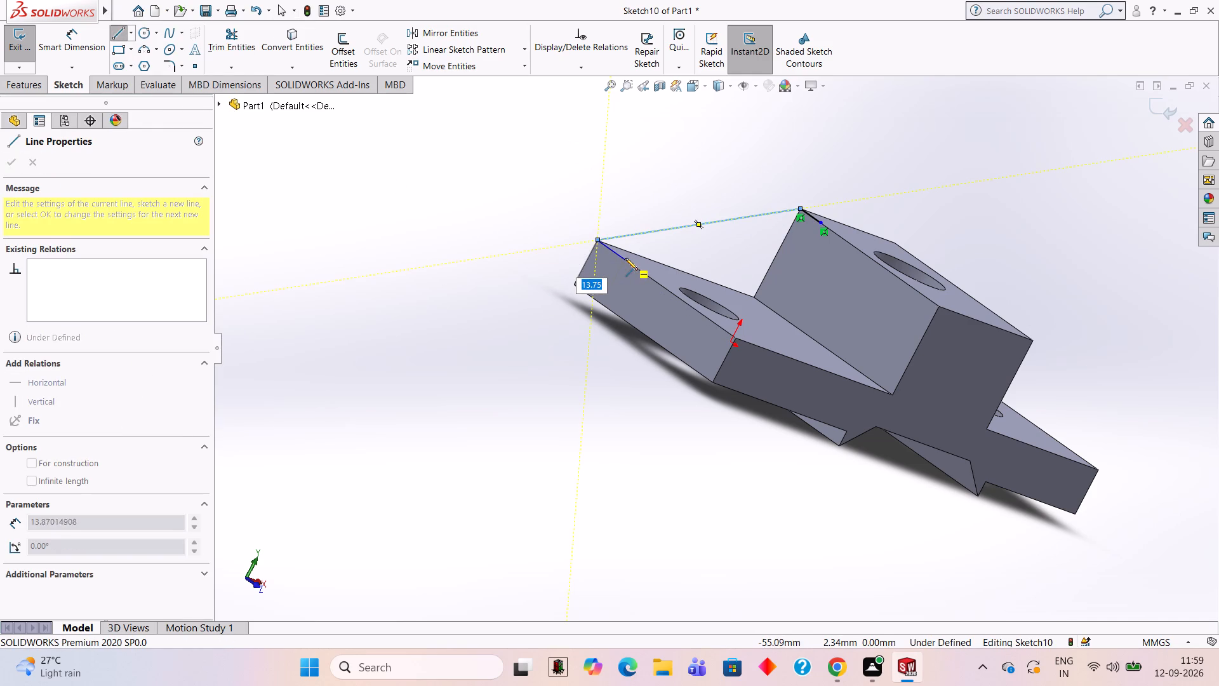
pyautogui.click(625, 258)
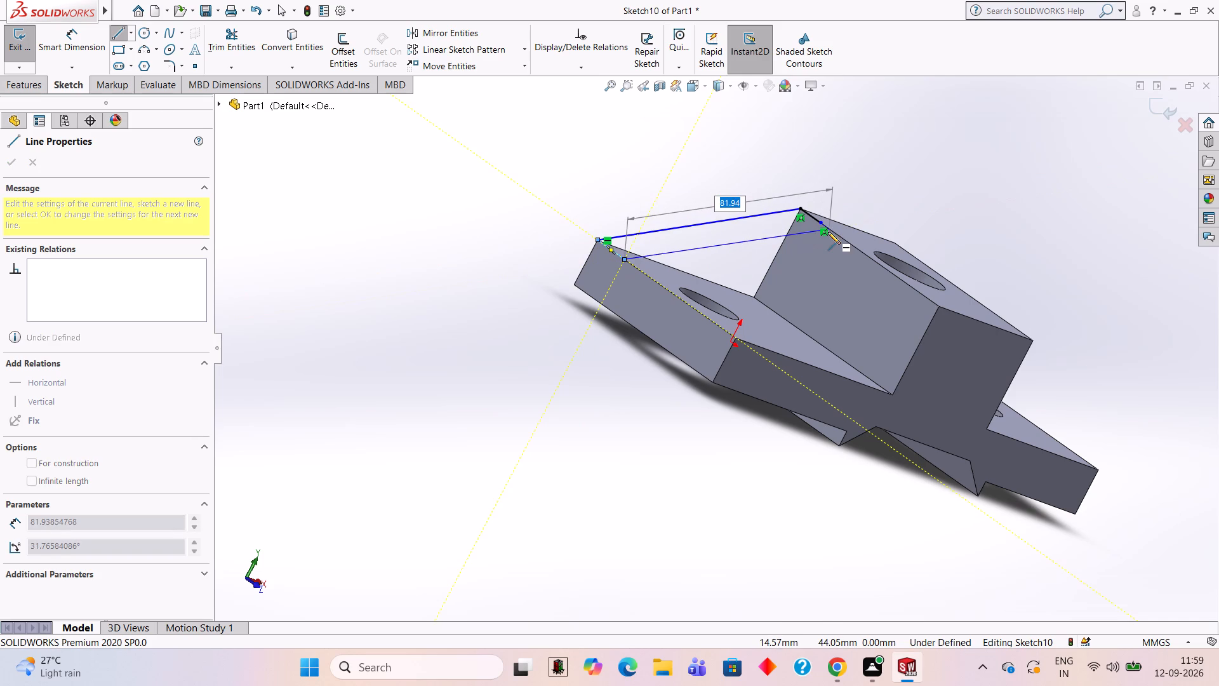
pyautogui.click(833, 231)
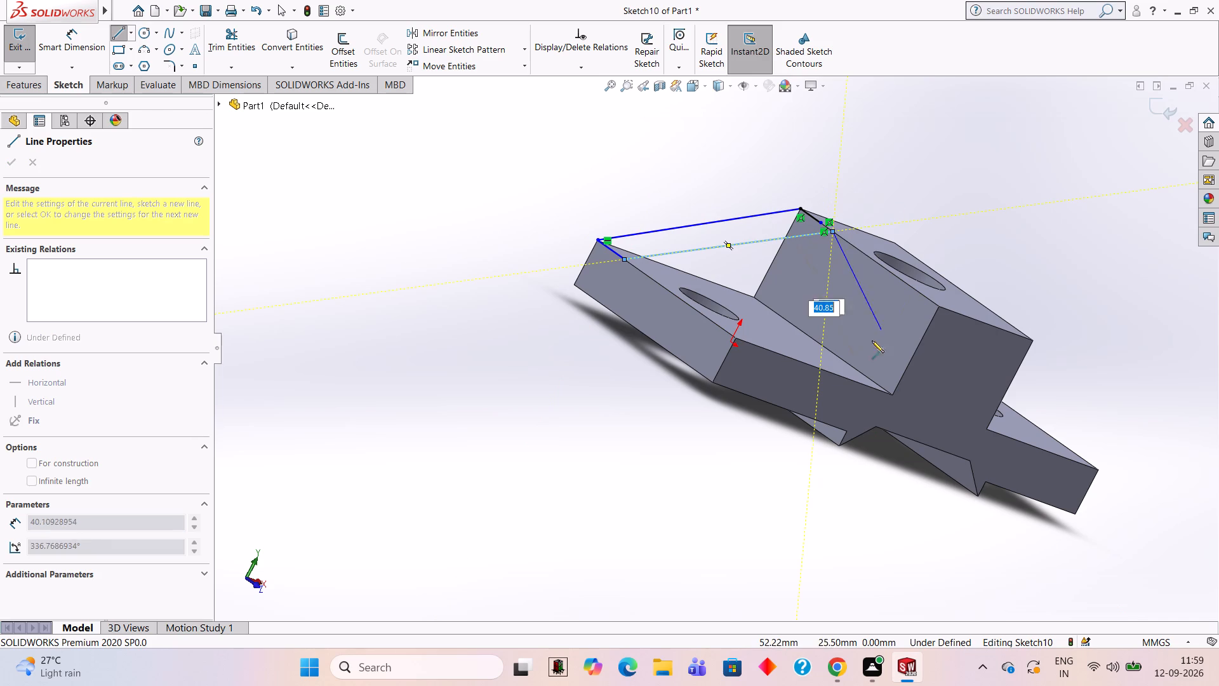
pyautogui.click(785, 320)
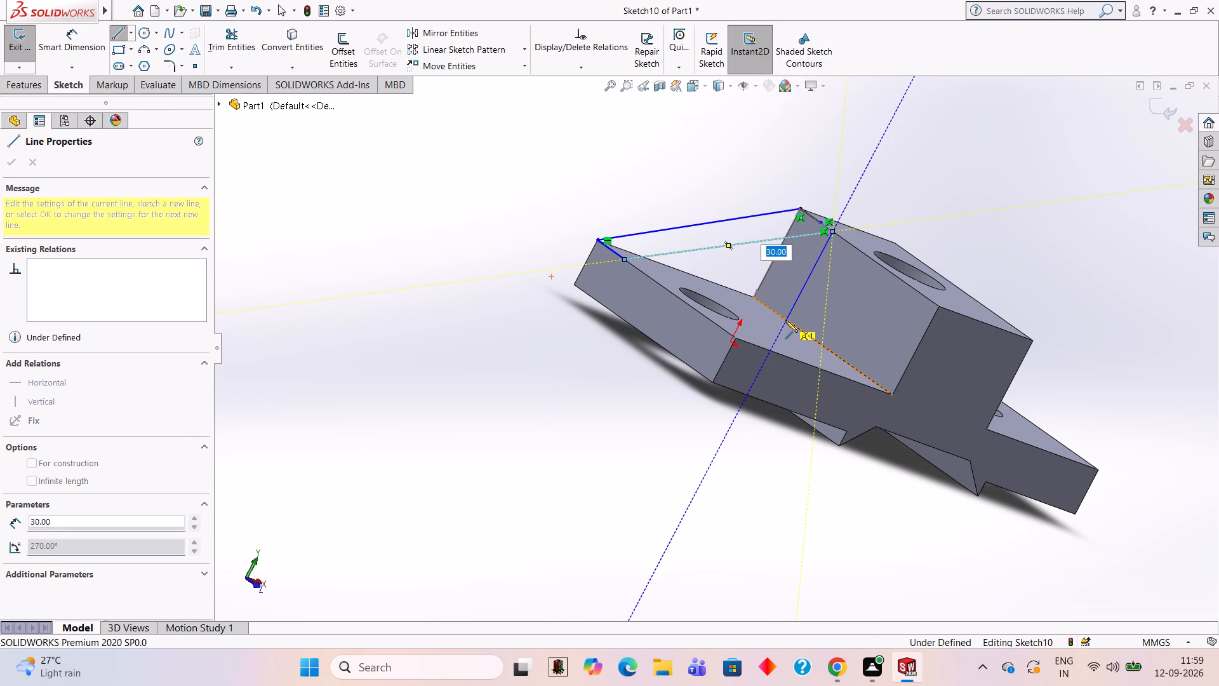
pyautogui.click(754, 299)
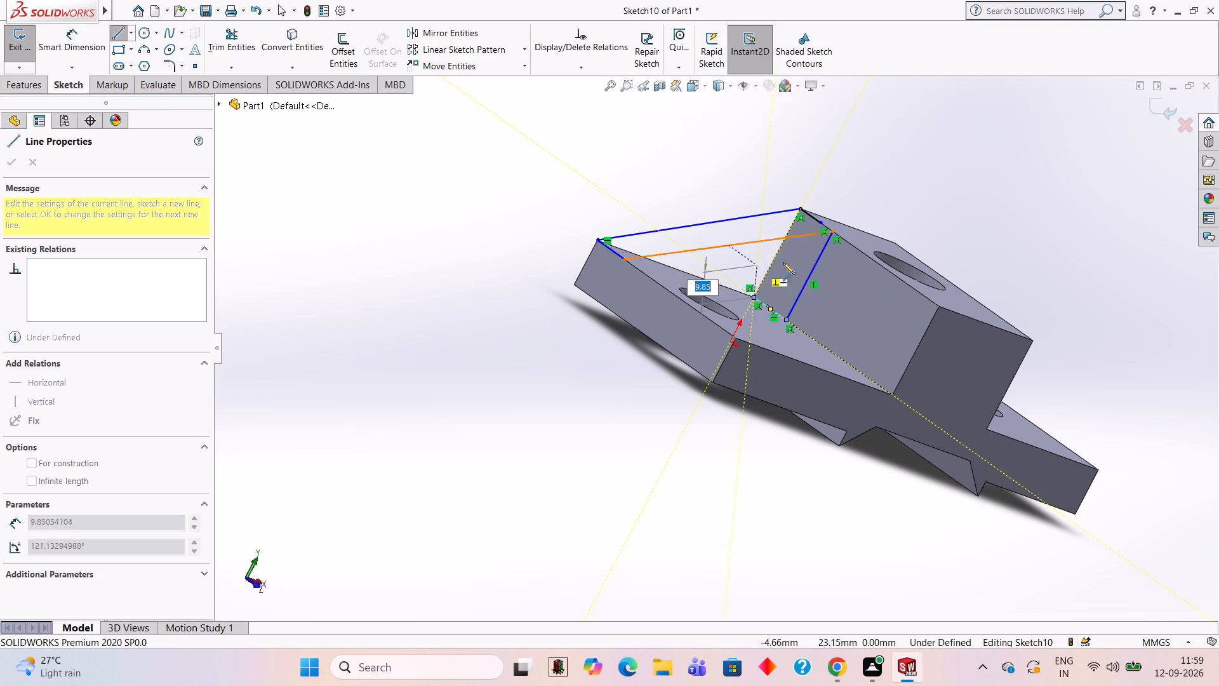
pyautogui.click(798, 210)
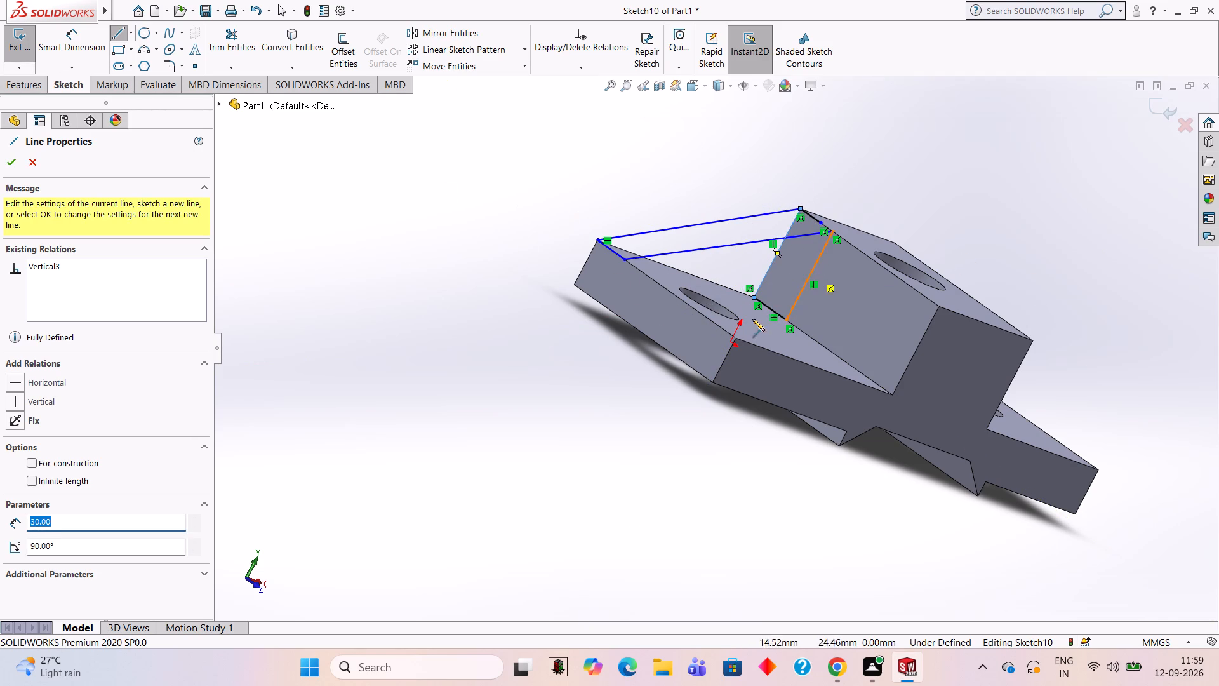
# Add two base lines about 73 mm and 70 mm across the arm, joining the feet of the verticals to the slanted lines' outer ends.
pyautogui.click(785, 321)
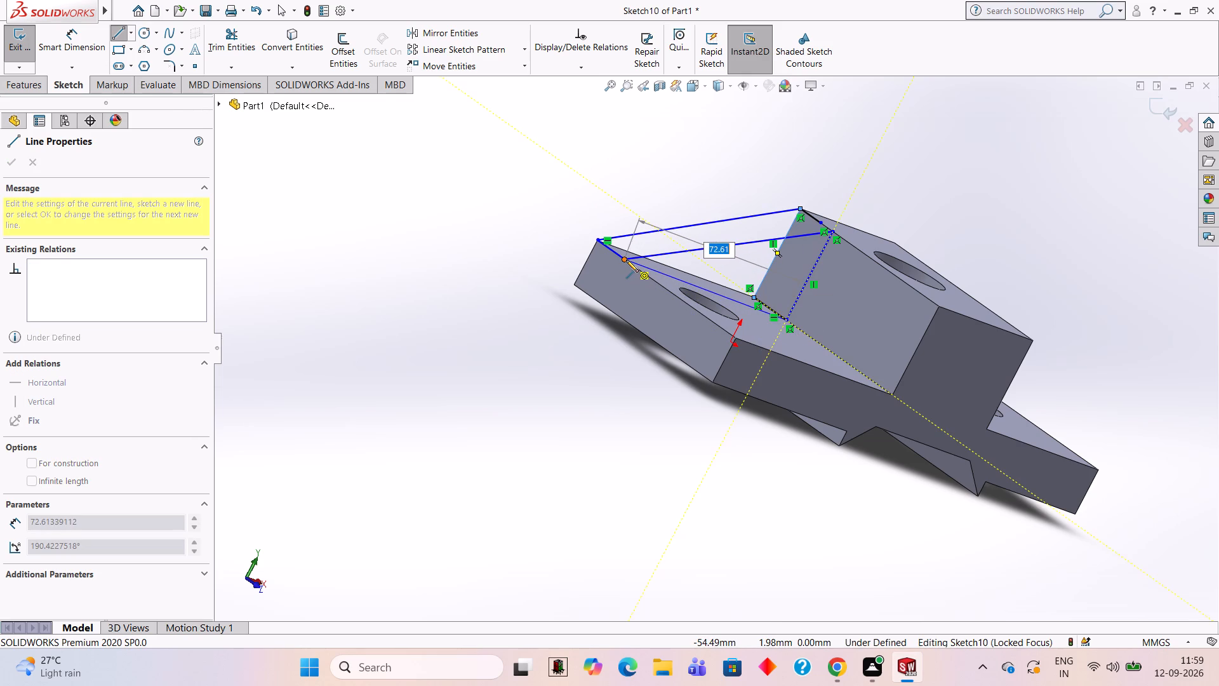
pyautogui.click(626, 260)
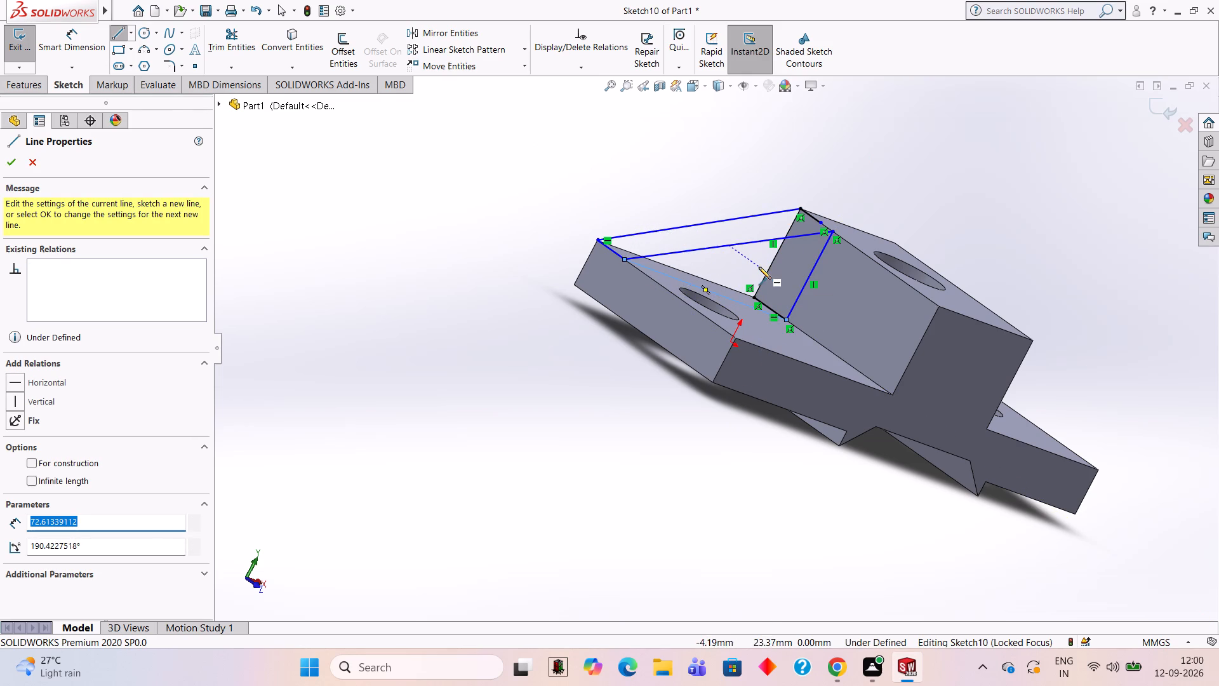
pyautogui.press('Escape')
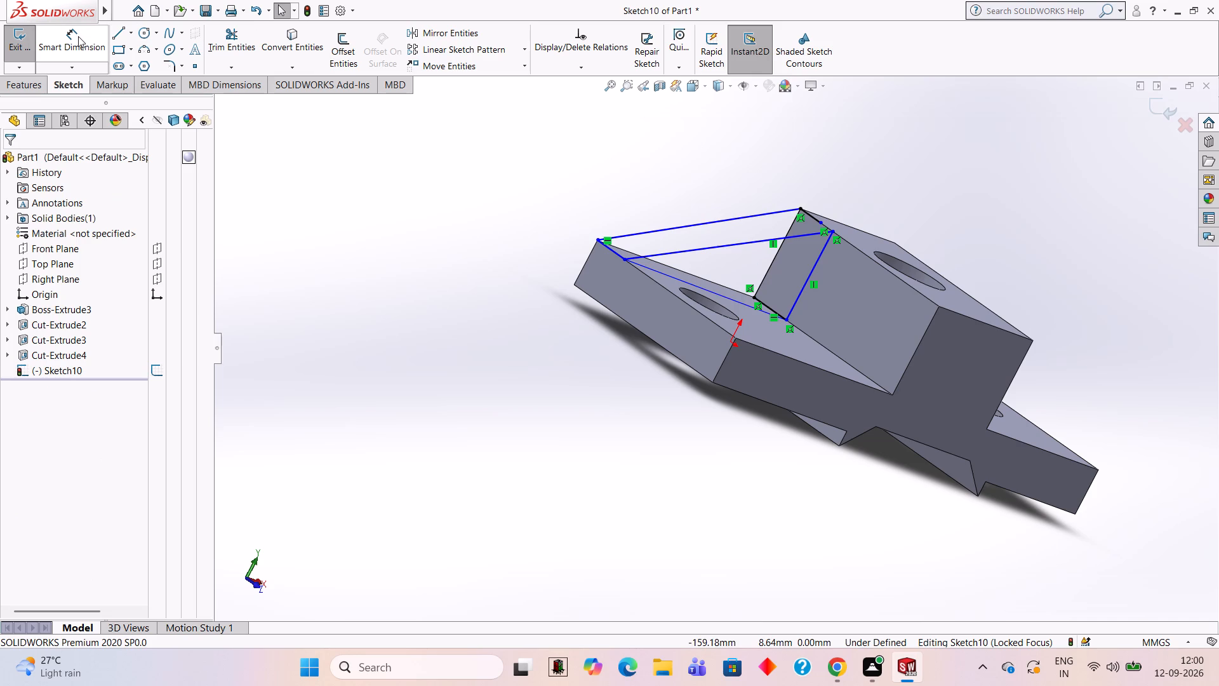
pyautogui.click(121, 34)
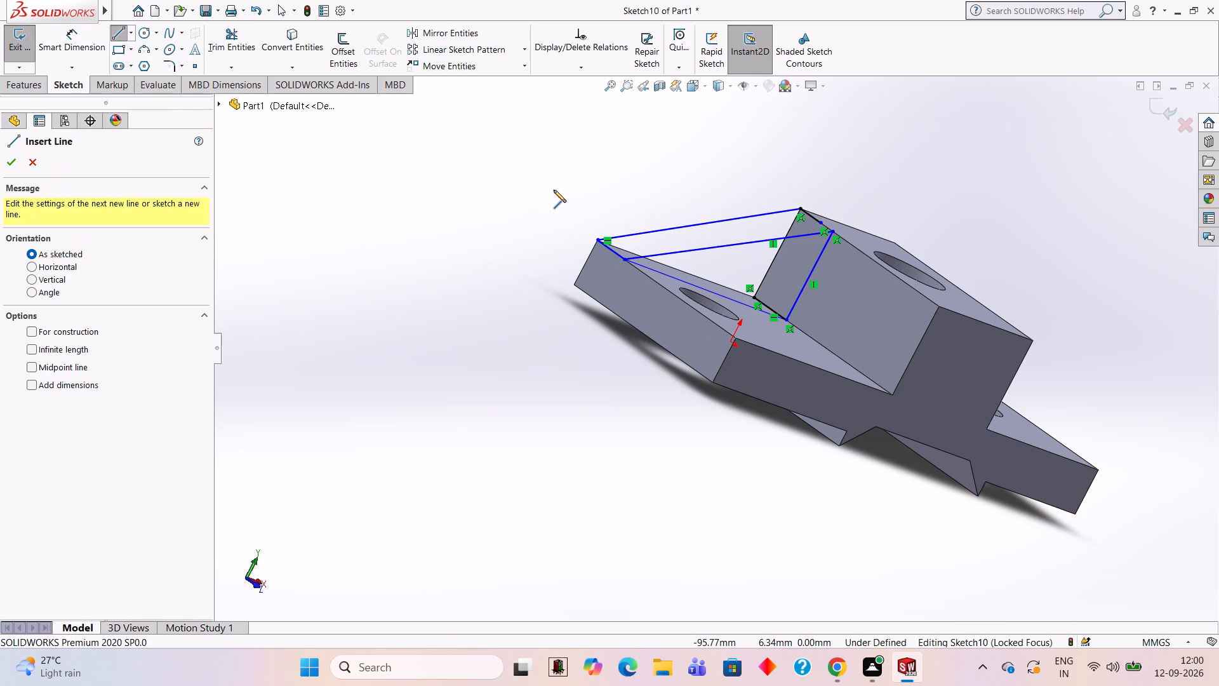
pyautogui.click(599, 239)
pyautogui.click(752, 296)
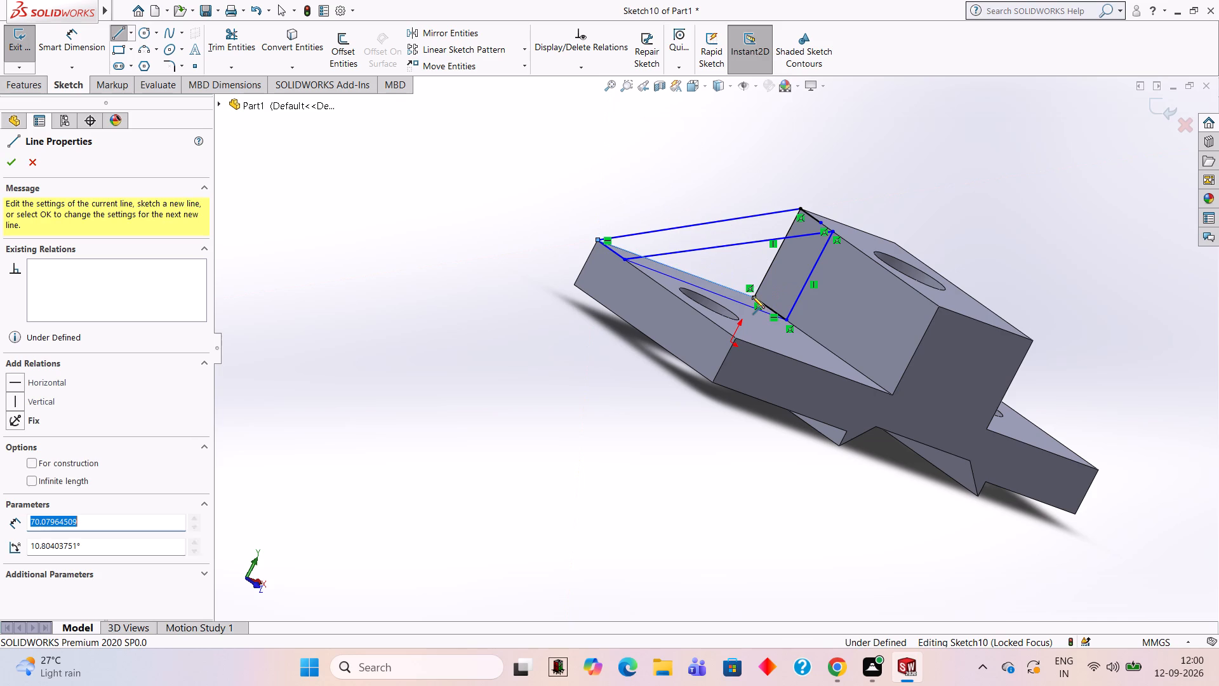
pyautogui.press('Escape')
pyautogui.press('Escape')
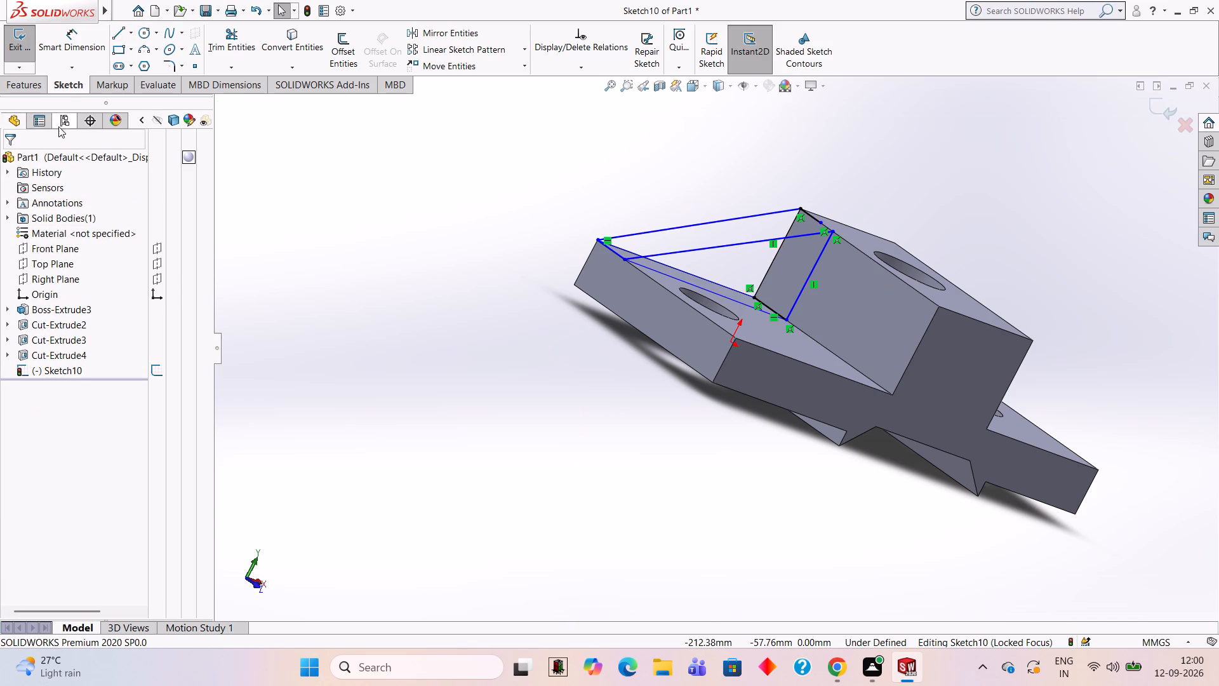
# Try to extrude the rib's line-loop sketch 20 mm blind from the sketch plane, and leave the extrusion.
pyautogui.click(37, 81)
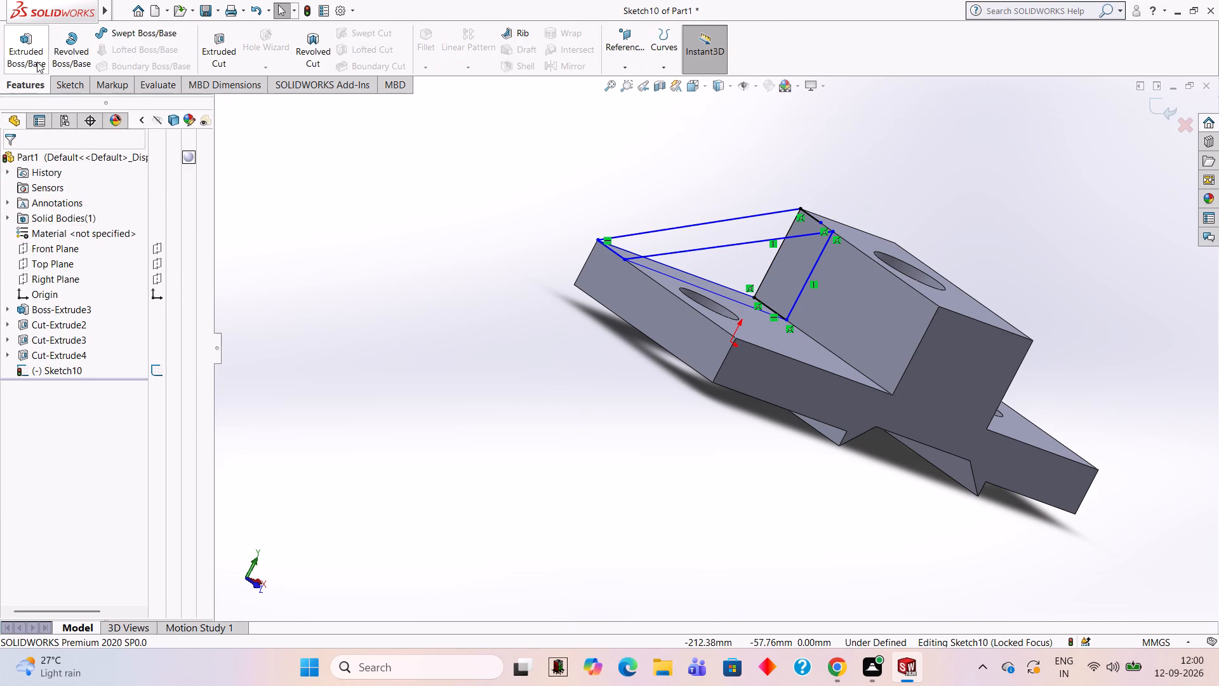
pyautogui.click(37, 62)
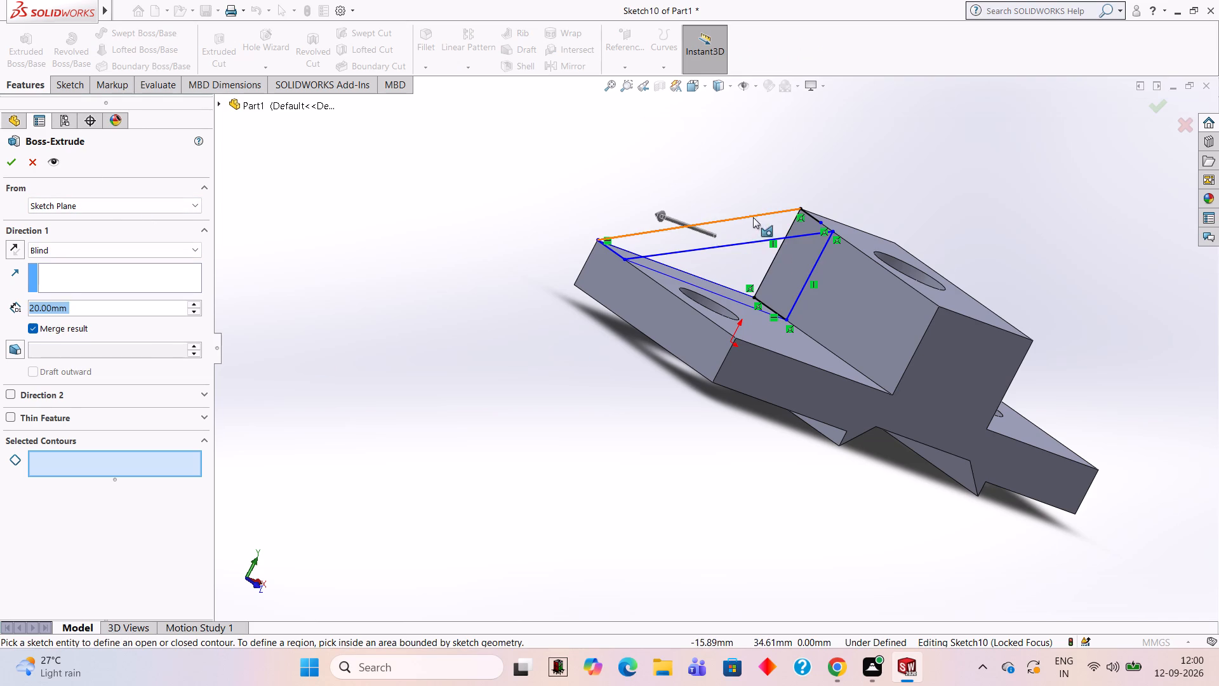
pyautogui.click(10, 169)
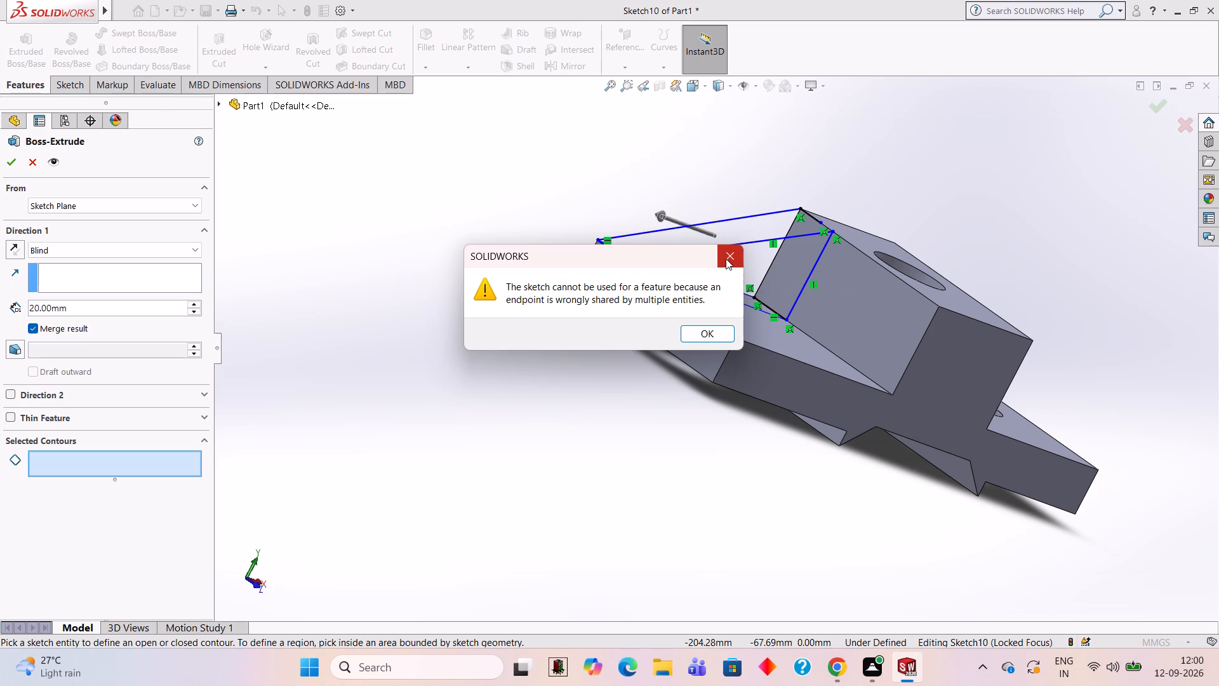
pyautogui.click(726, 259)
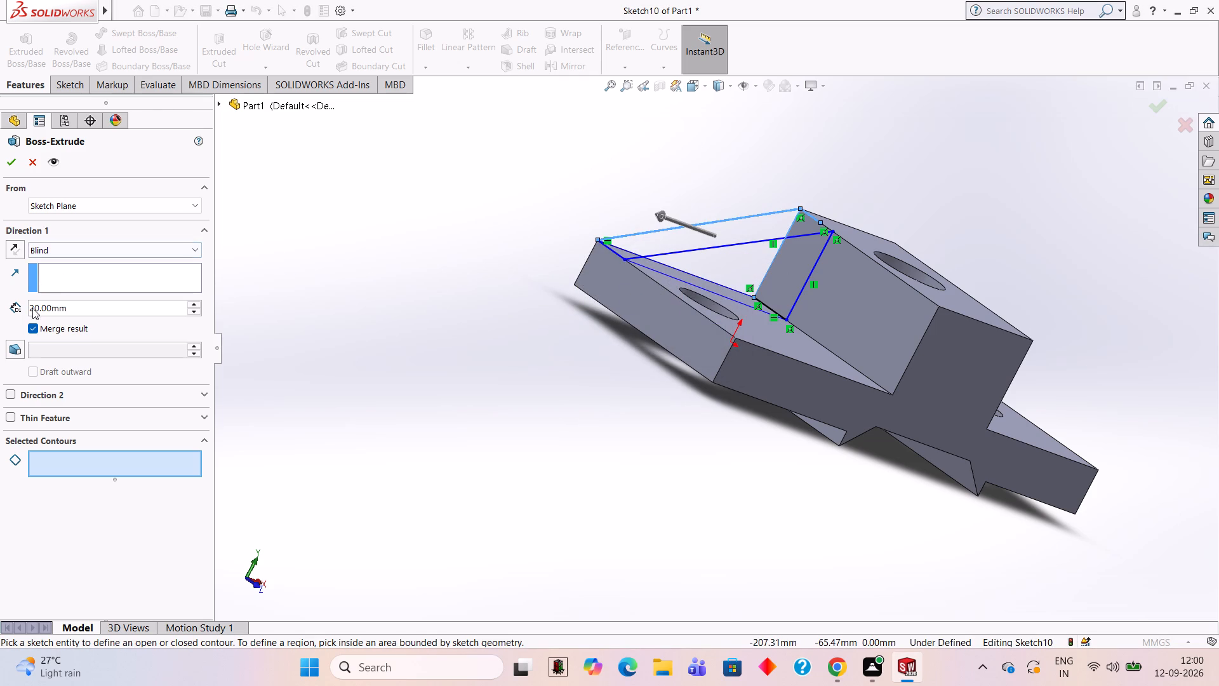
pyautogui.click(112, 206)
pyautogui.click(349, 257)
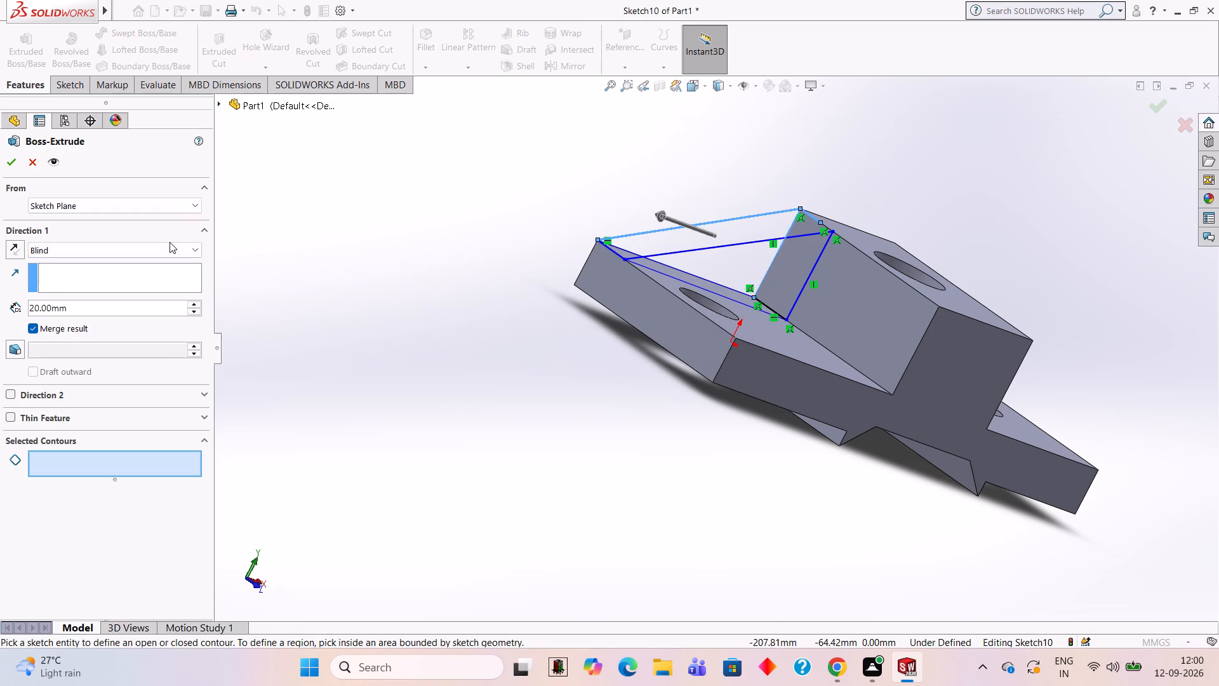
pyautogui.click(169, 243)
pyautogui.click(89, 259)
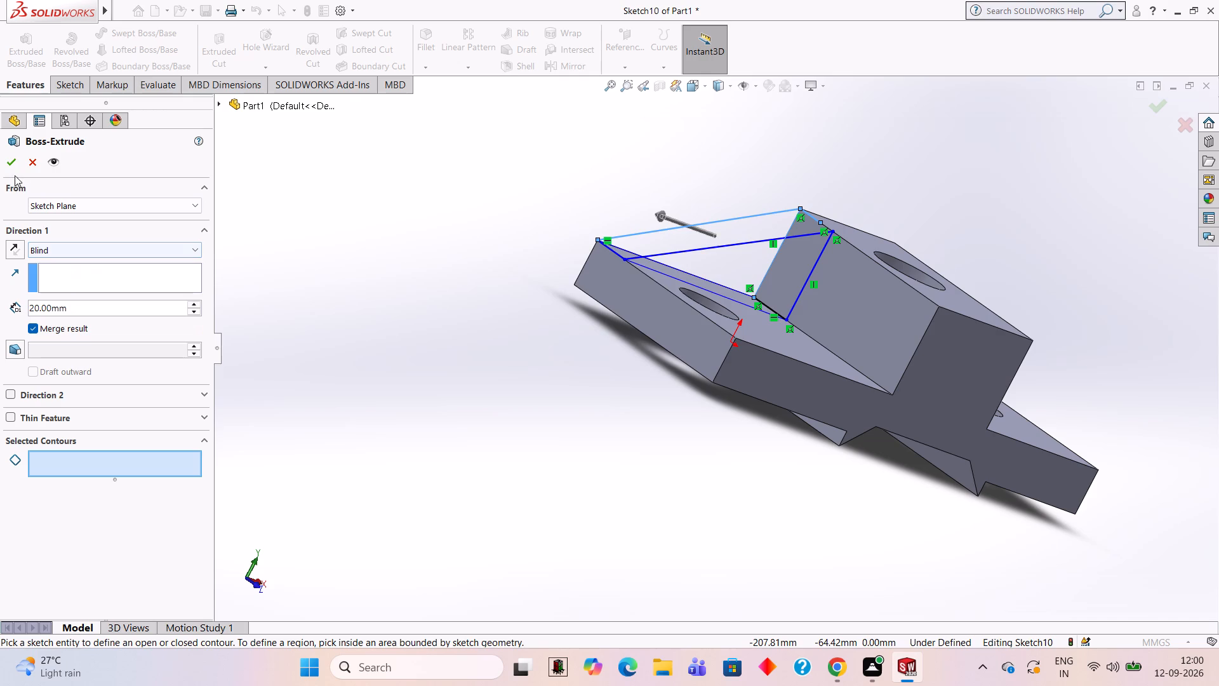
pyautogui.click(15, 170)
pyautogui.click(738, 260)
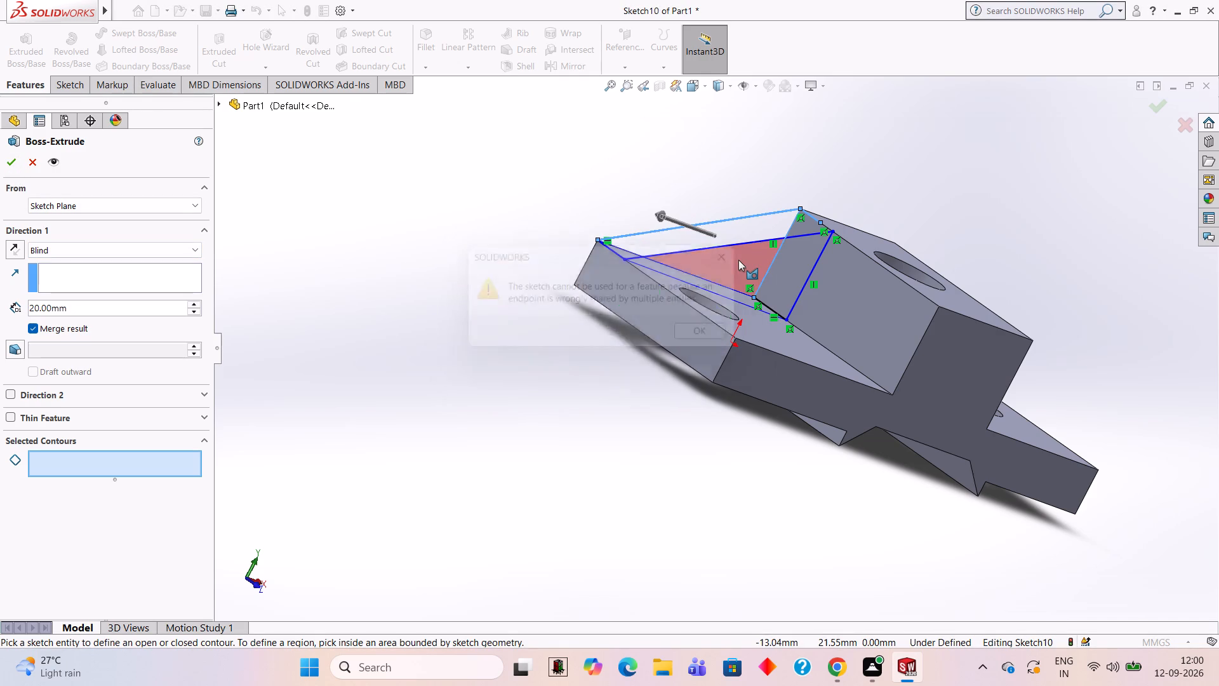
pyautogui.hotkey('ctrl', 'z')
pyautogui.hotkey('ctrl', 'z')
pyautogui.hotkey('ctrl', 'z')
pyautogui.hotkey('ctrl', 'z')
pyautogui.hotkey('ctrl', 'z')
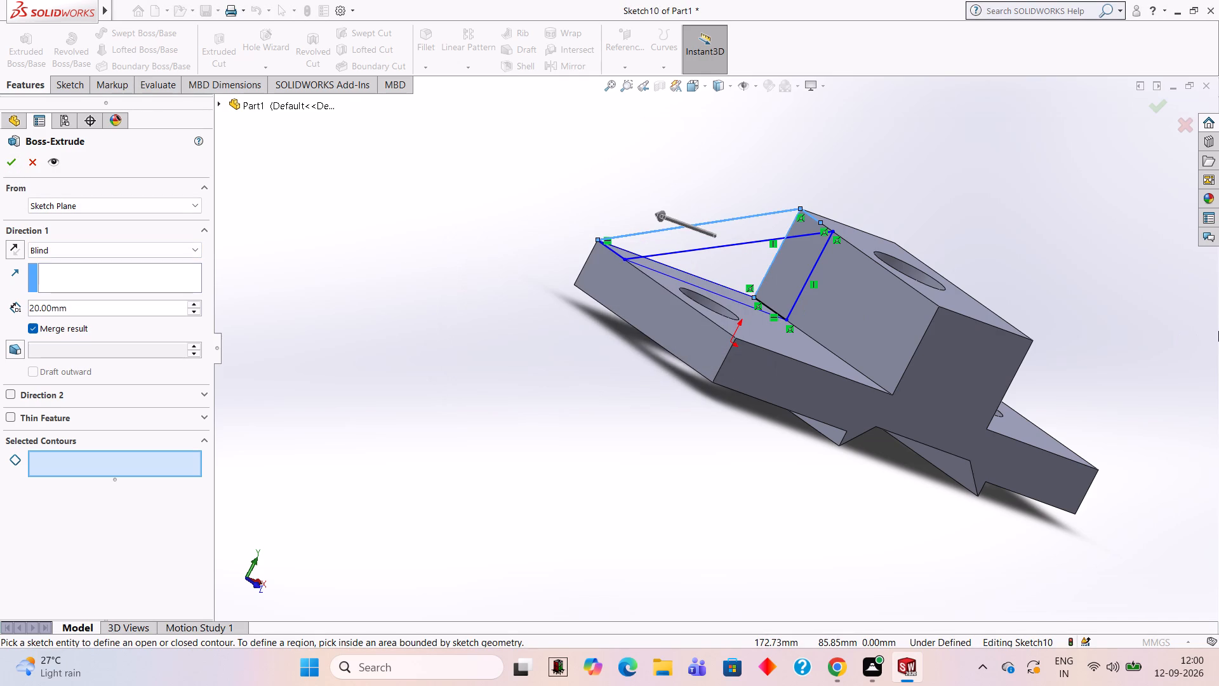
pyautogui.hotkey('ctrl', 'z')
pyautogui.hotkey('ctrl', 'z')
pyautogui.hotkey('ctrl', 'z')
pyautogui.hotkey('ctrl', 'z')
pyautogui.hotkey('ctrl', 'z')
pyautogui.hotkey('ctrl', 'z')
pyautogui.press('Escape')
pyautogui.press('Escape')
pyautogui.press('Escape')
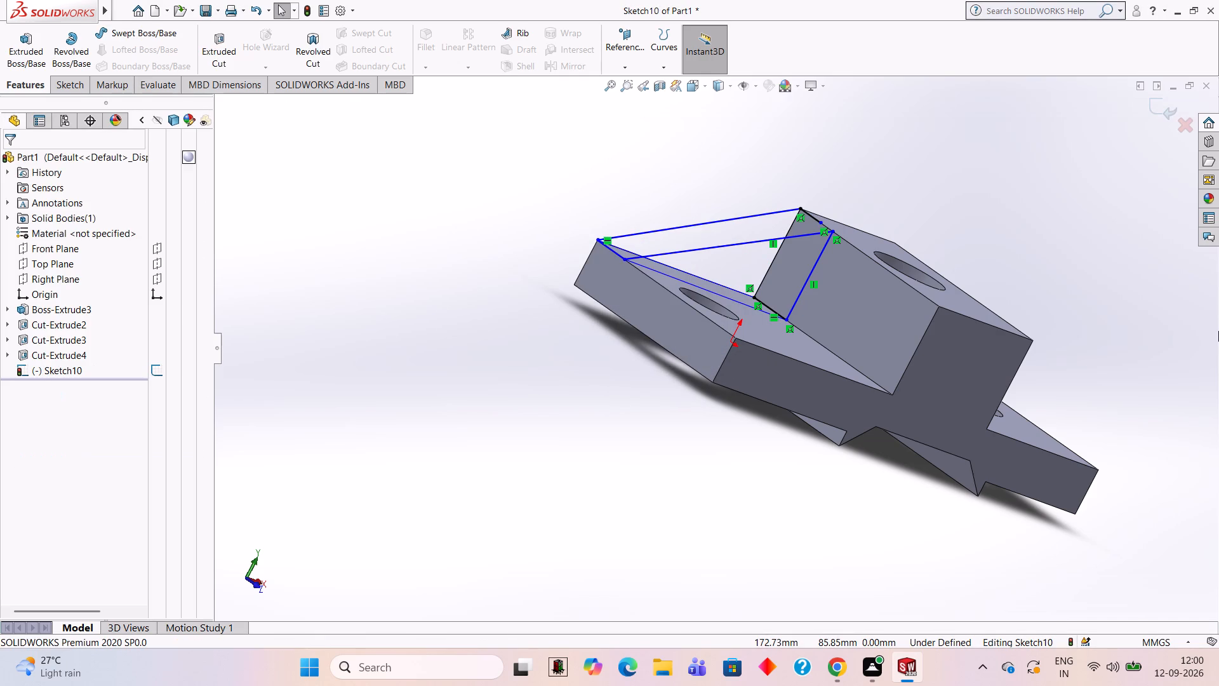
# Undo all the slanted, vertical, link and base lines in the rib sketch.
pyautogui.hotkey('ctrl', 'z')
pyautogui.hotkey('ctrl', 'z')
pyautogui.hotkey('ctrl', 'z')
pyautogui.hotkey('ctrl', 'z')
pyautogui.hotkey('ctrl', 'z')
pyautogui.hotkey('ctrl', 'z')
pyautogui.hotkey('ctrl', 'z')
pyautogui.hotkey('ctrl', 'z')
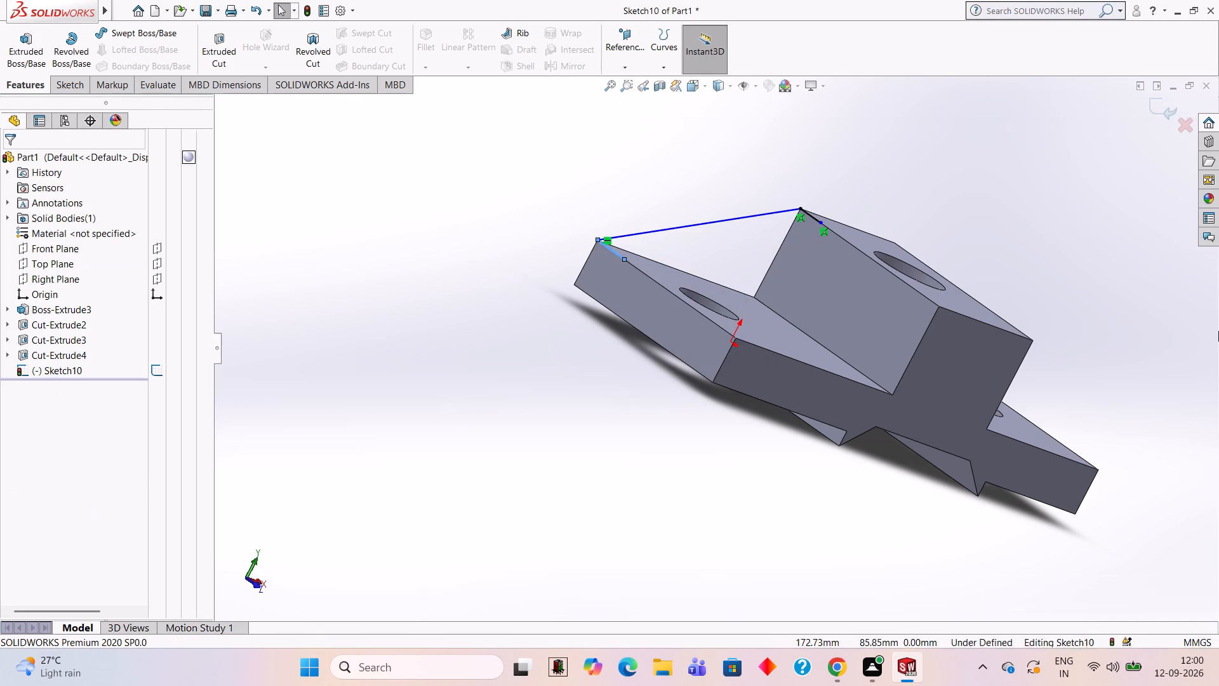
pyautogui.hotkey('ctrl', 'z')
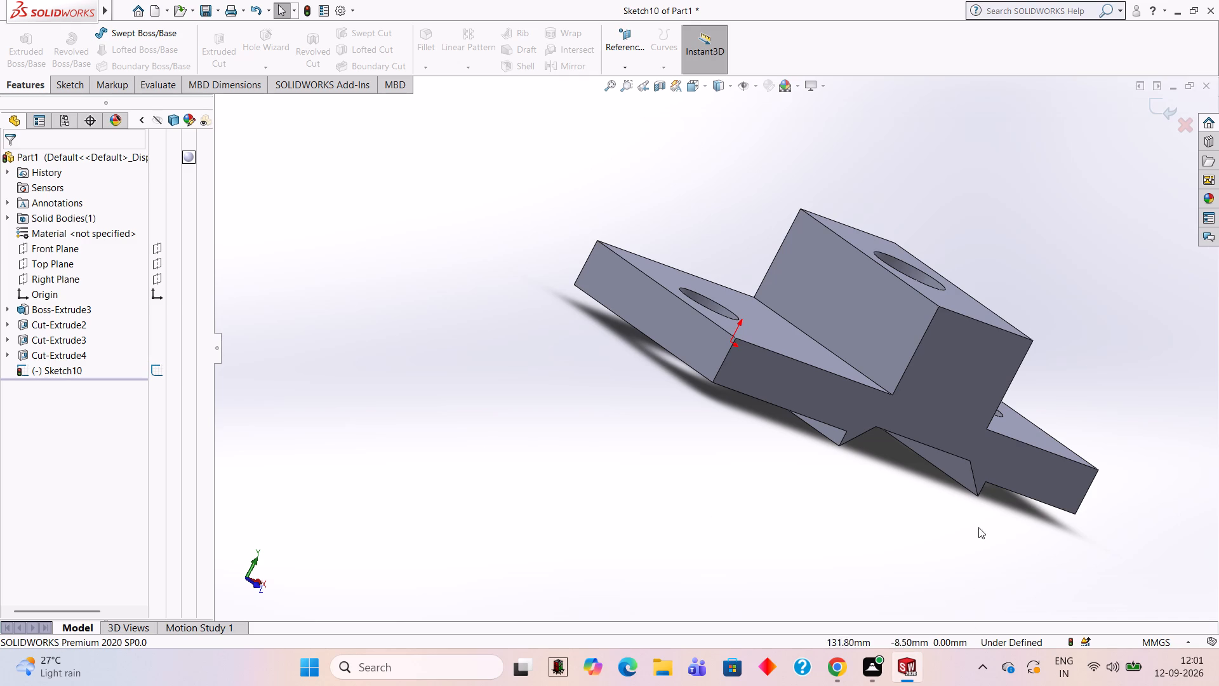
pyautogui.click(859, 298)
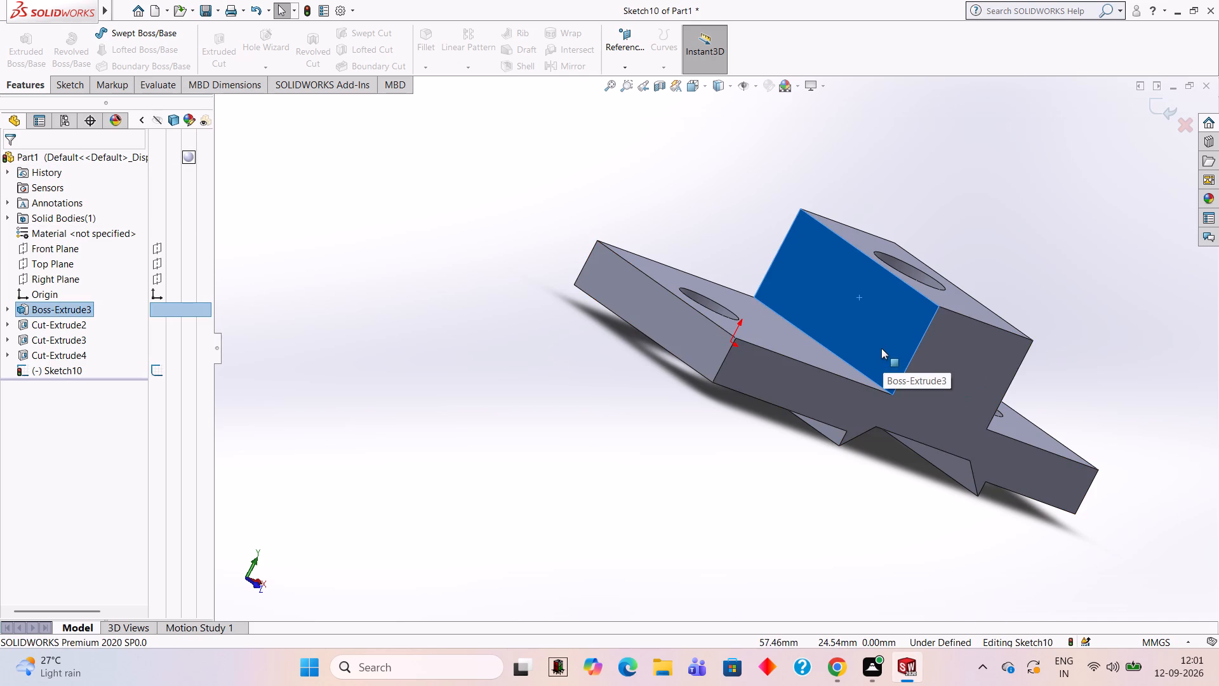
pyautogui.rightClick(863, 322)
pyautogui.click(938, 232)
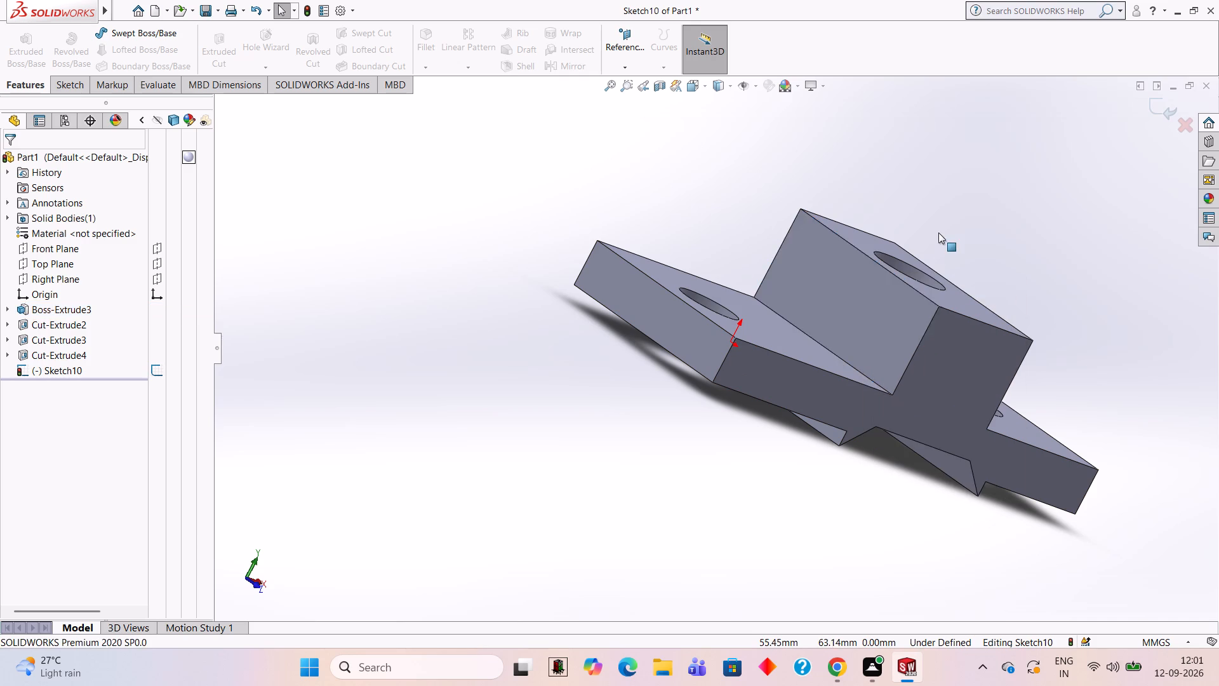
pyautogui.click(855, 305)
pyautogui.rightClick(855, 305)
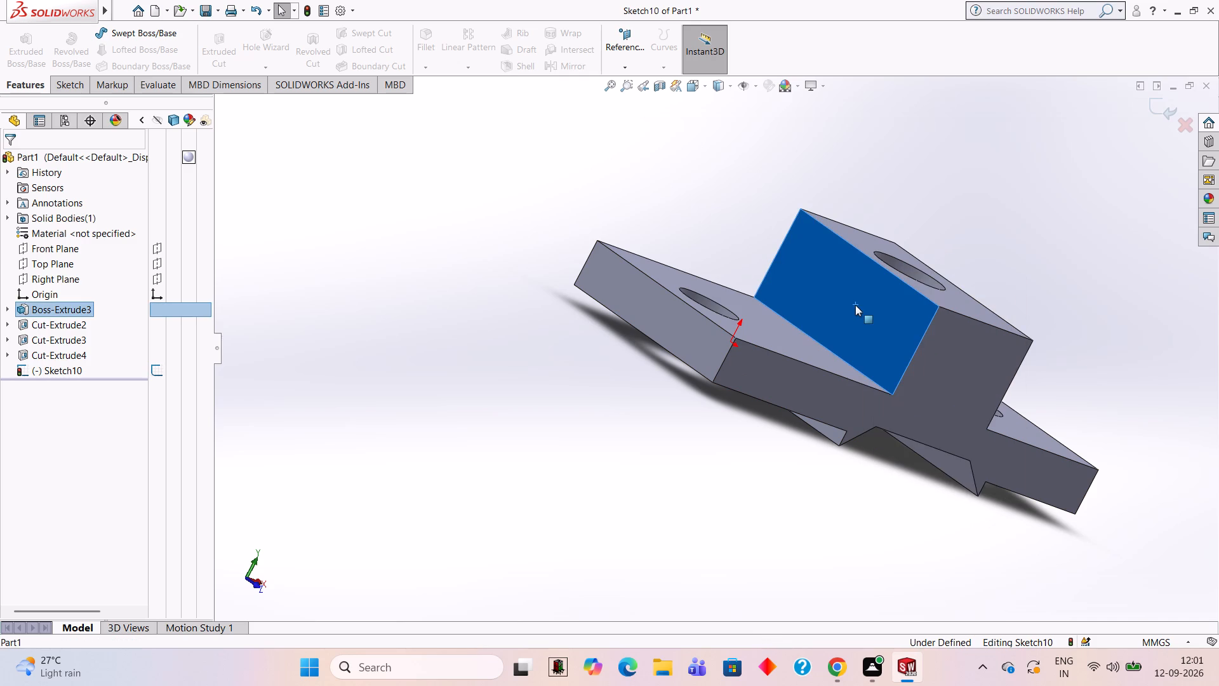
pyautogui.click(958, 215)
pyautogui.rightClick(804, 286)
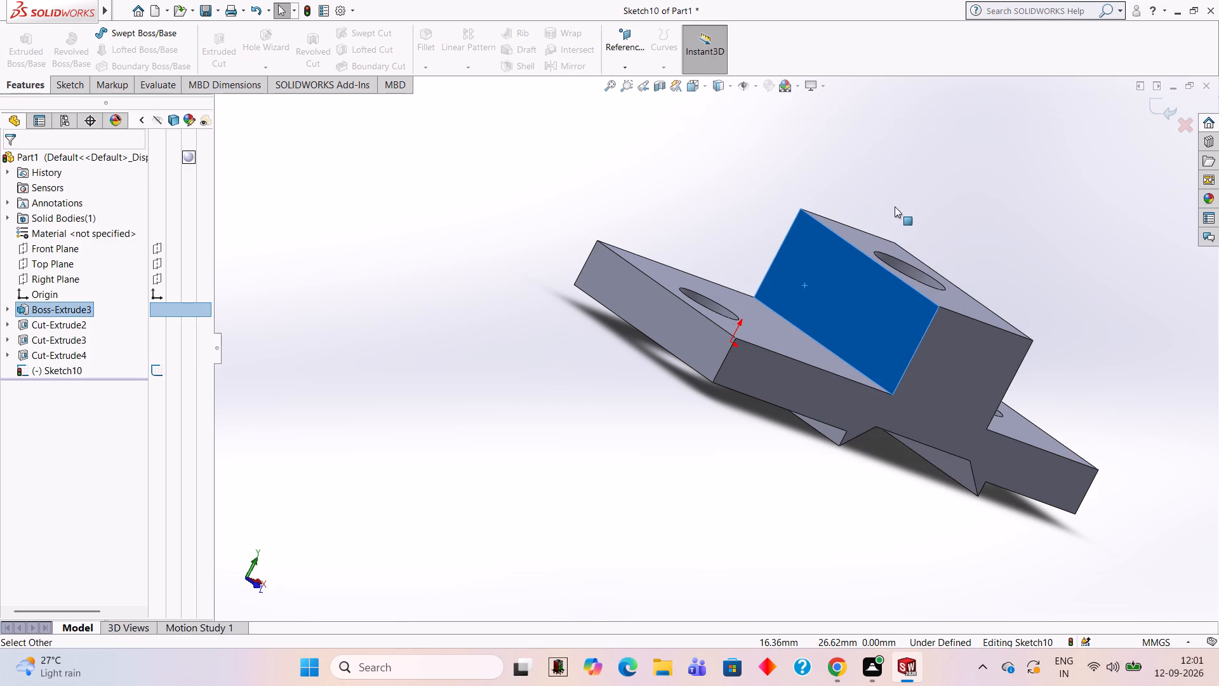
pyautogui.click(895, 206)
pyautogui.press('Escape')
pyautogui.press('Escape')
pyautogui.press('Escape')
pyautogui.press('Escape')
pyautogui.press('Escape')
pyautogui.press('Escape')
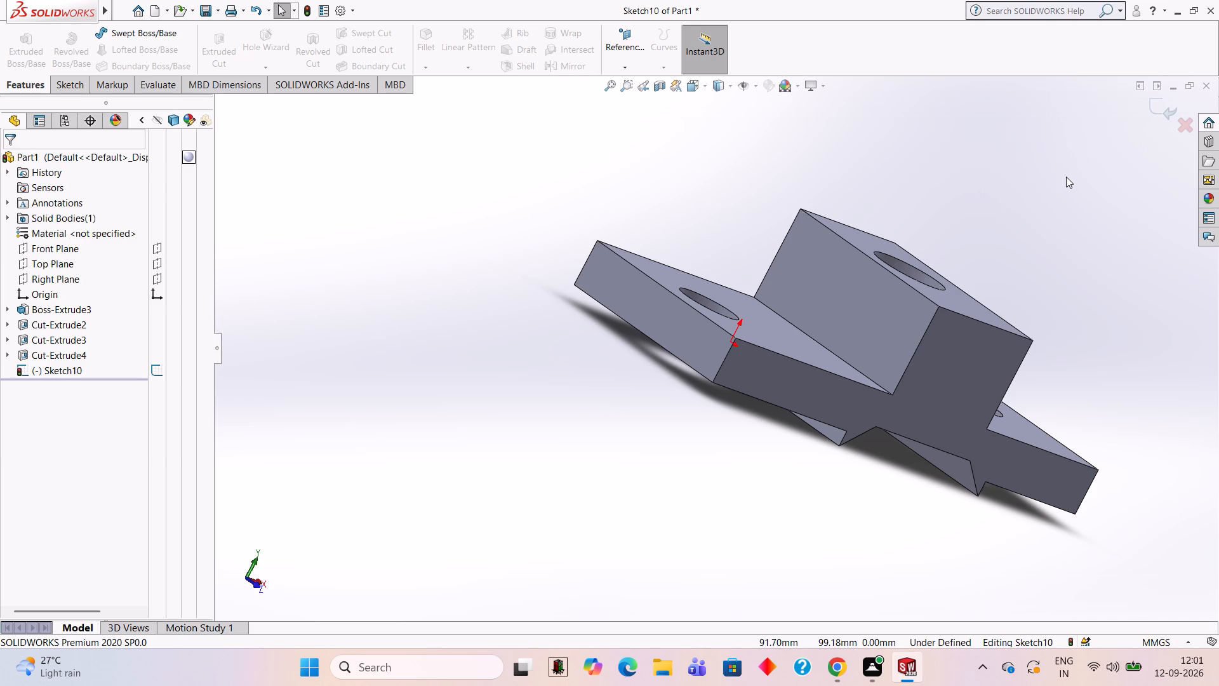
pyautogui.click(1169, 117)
# On the raised centre's side wall, sketch a closed triangle: a line along the rear vertical edge, a 70 mm base and an about 82 mm slanted line.
pyautogui.click(792, 279)
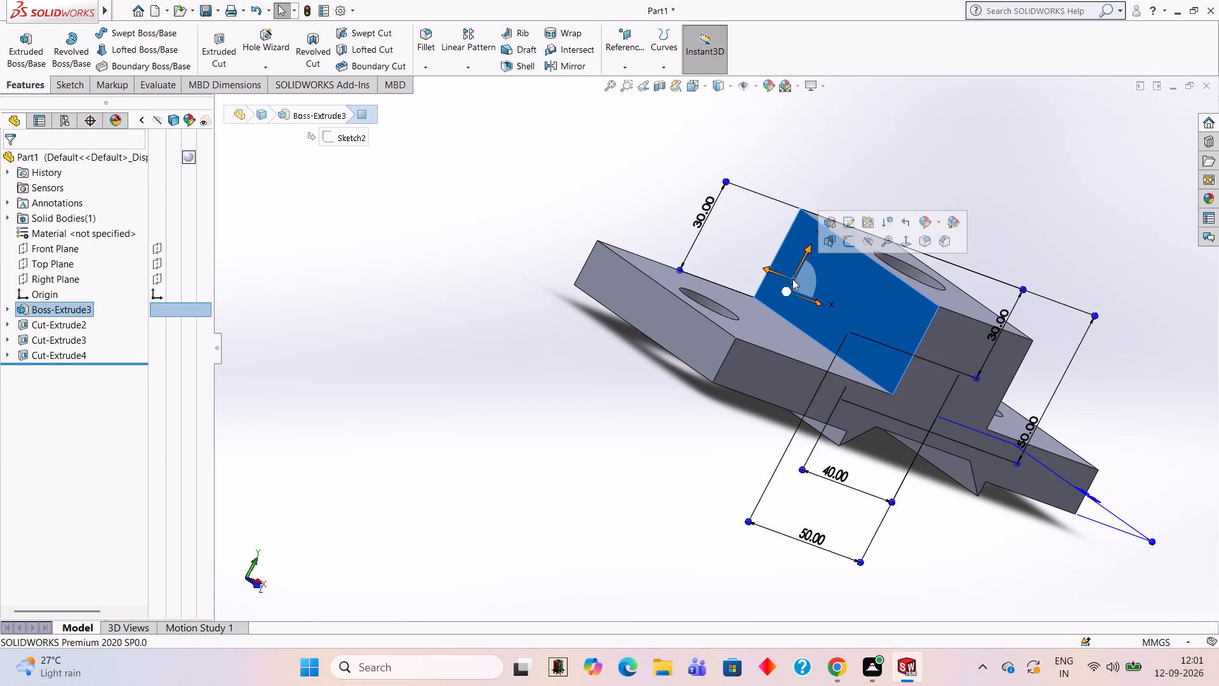
pyautogui.click(843, 245)
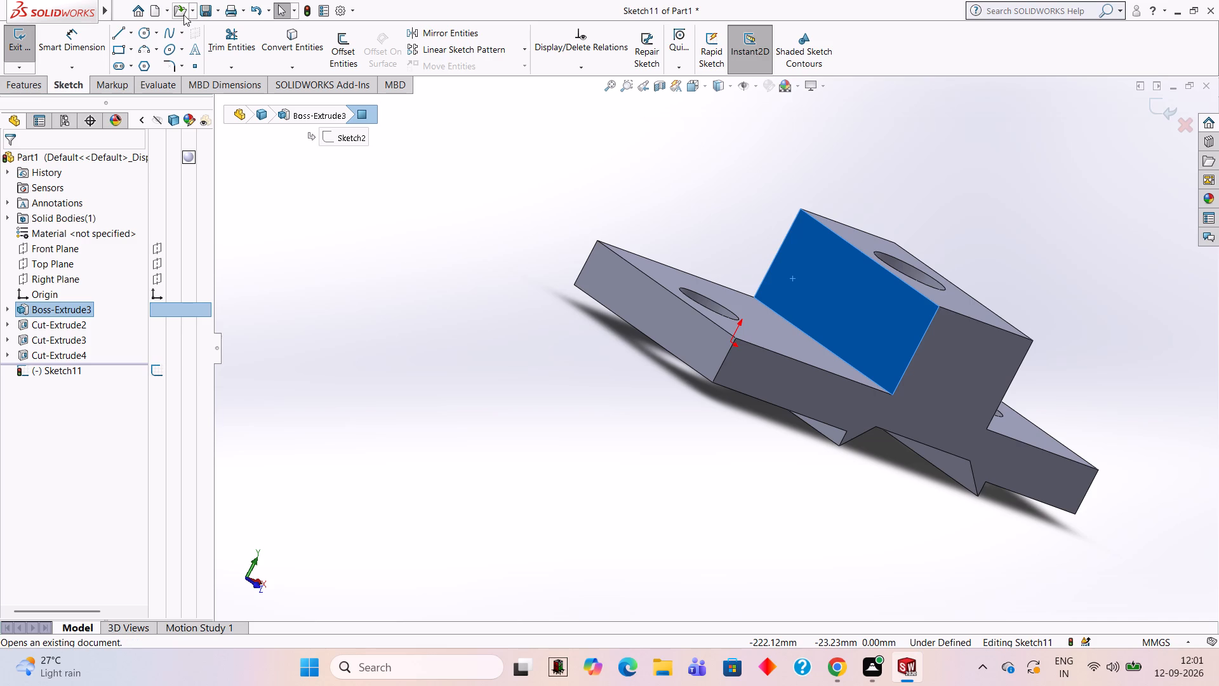
pyautogui.click(116, 28)
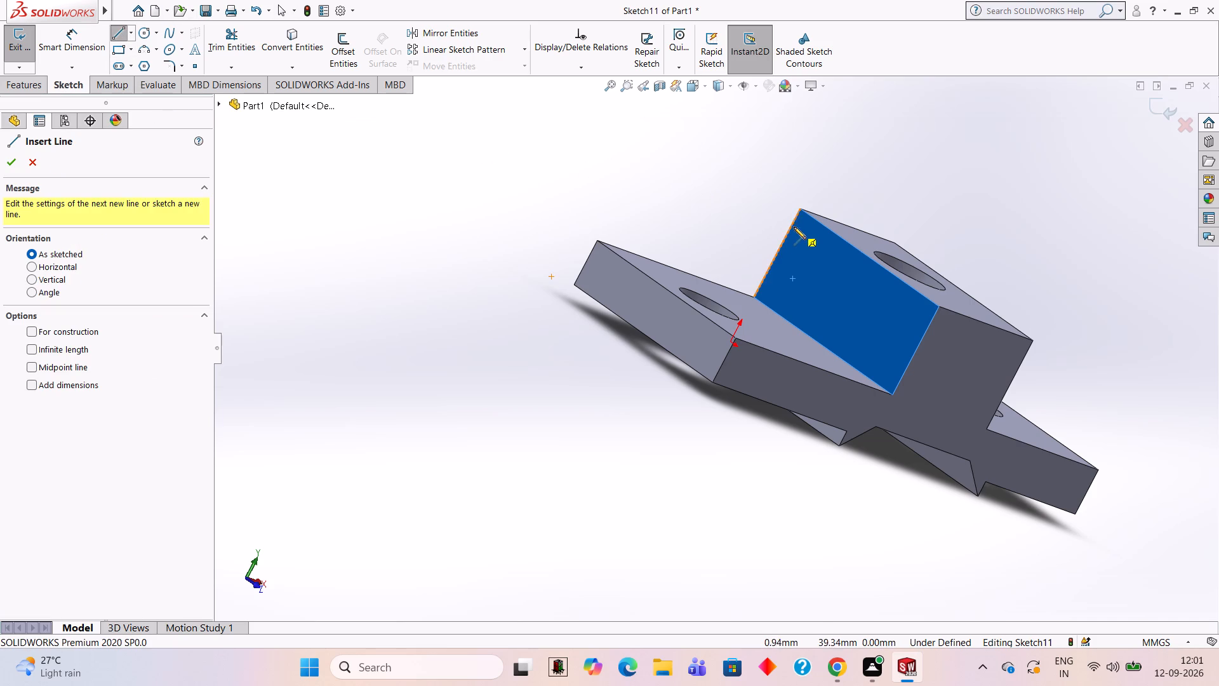
pyautogui.click(801, 210)
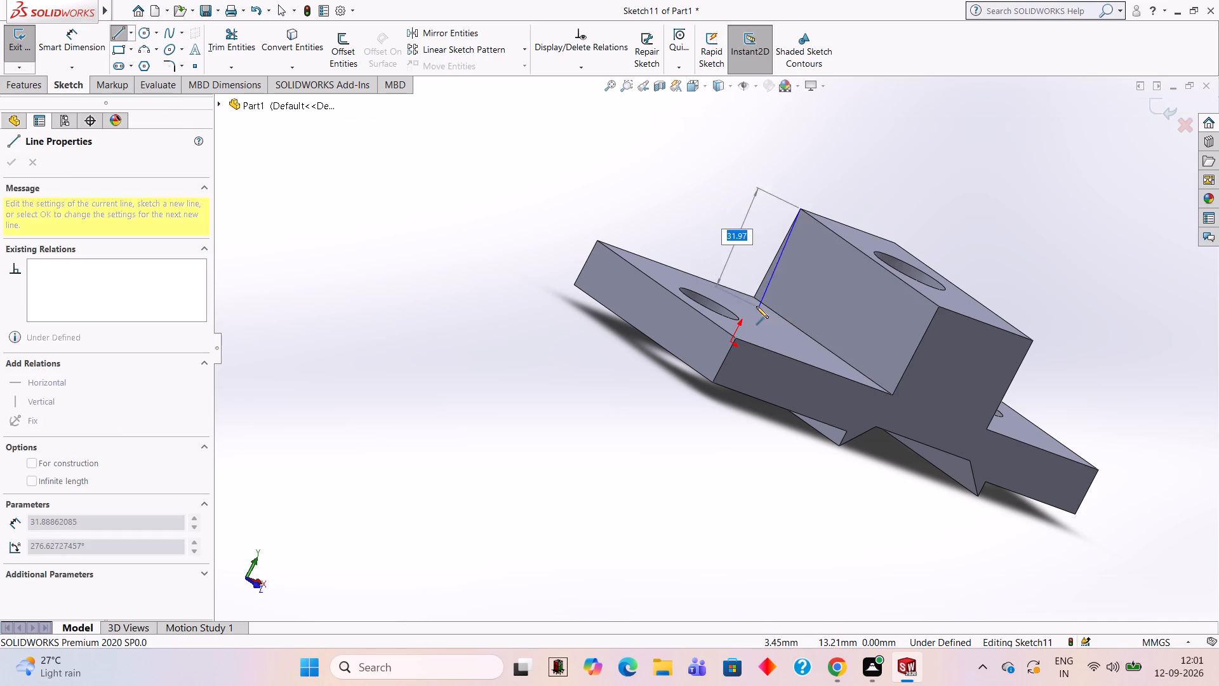
pyautogui.click(753, 295)
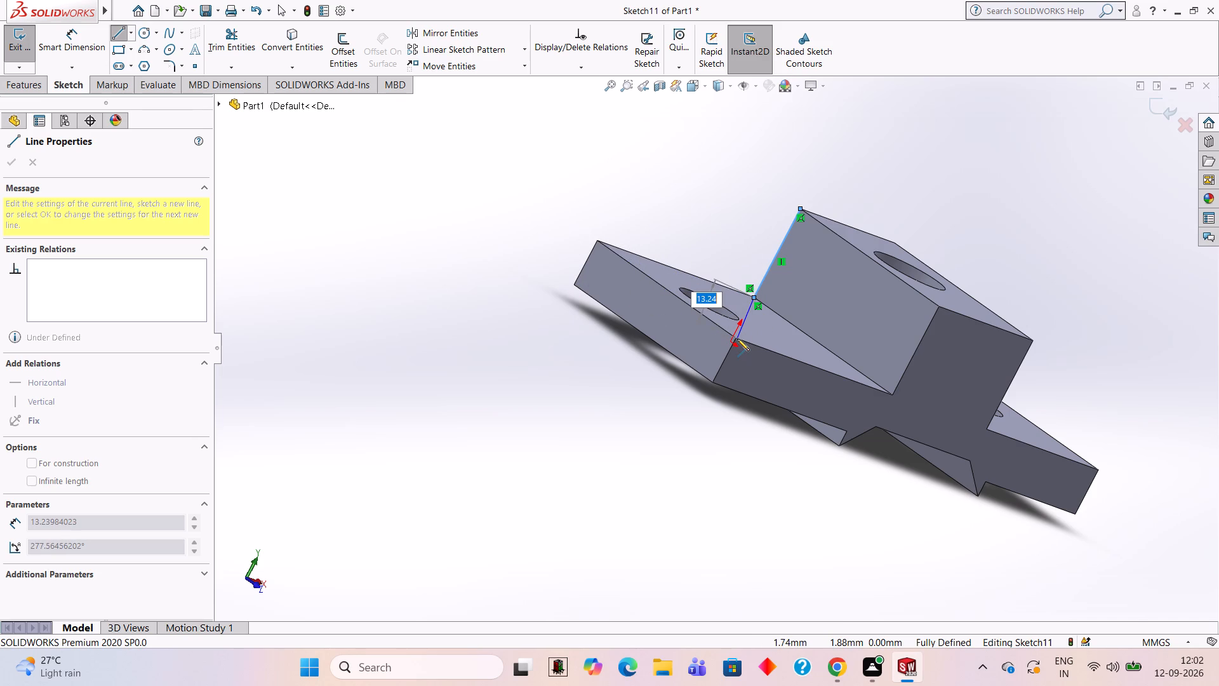
pyautogui.click(597, 239)
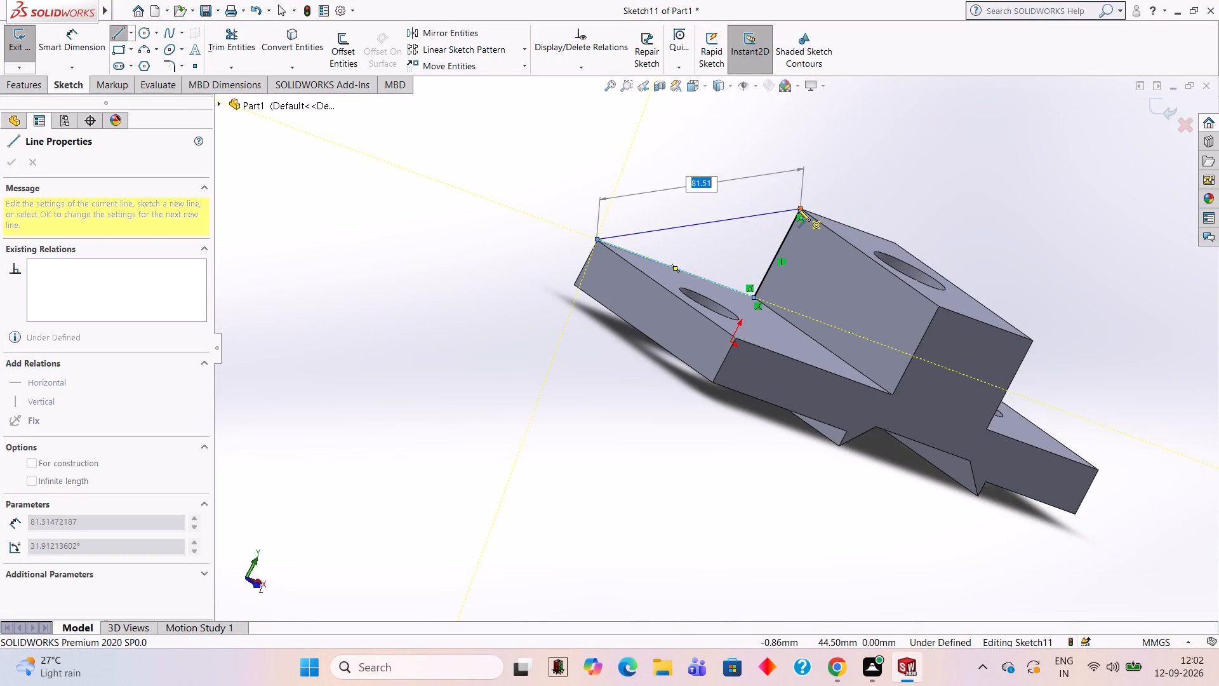
pyautogui.click(798, 209)
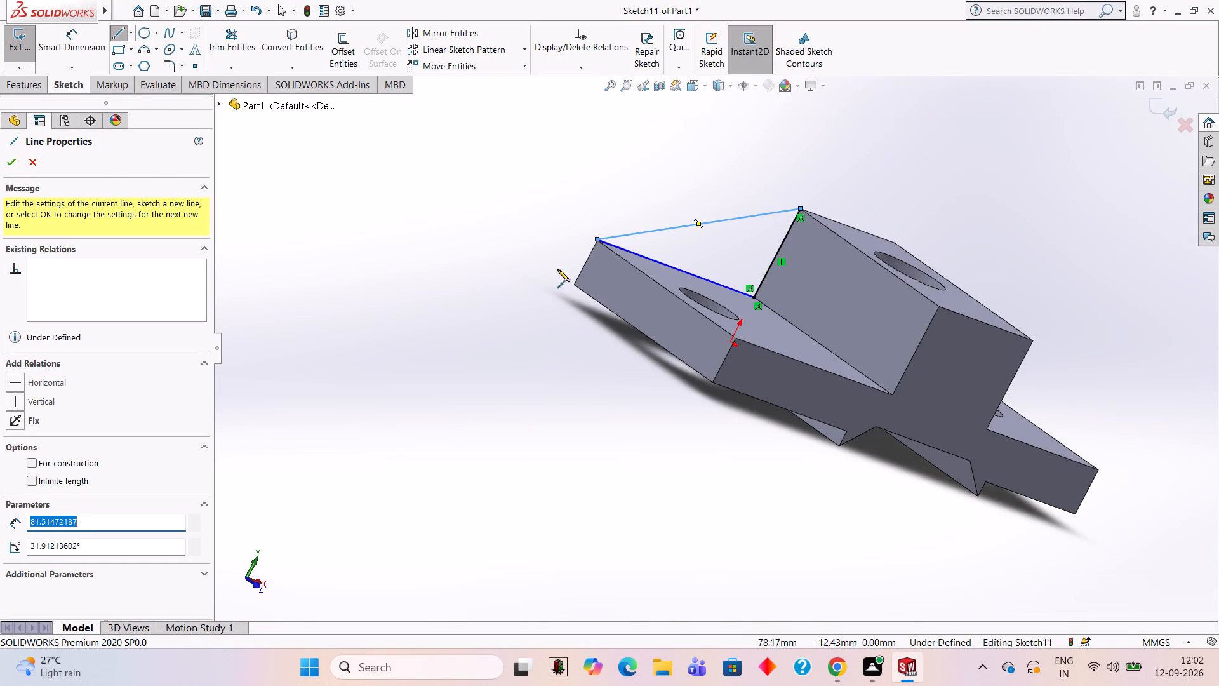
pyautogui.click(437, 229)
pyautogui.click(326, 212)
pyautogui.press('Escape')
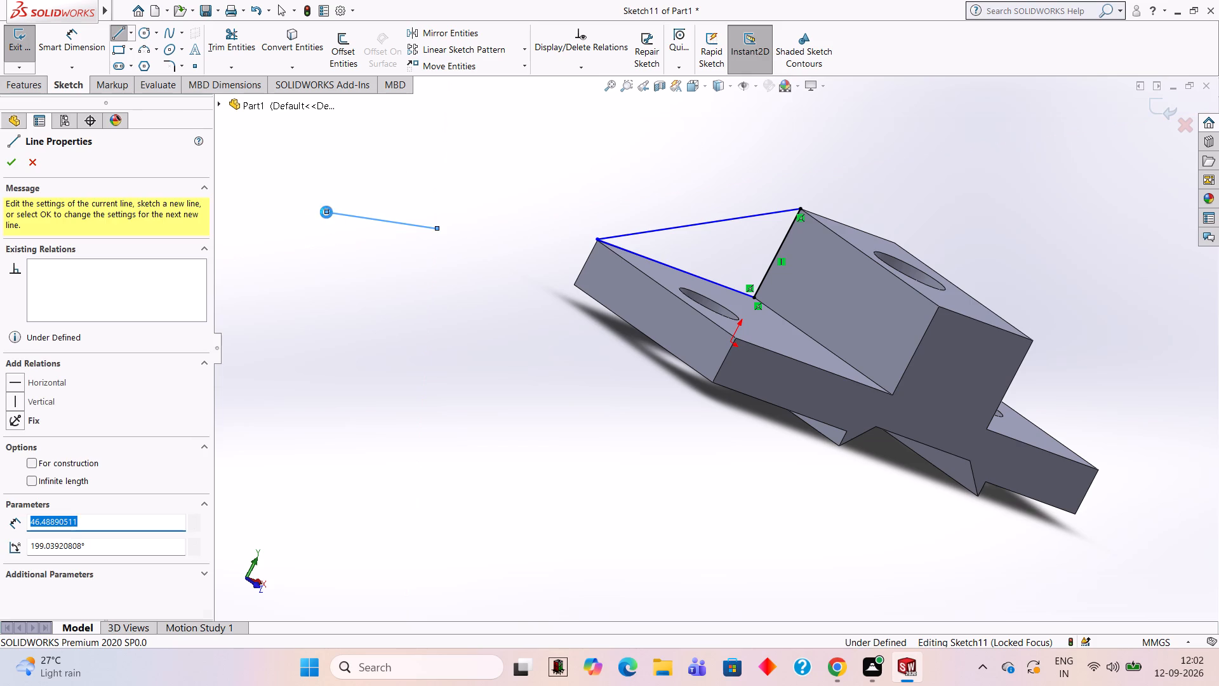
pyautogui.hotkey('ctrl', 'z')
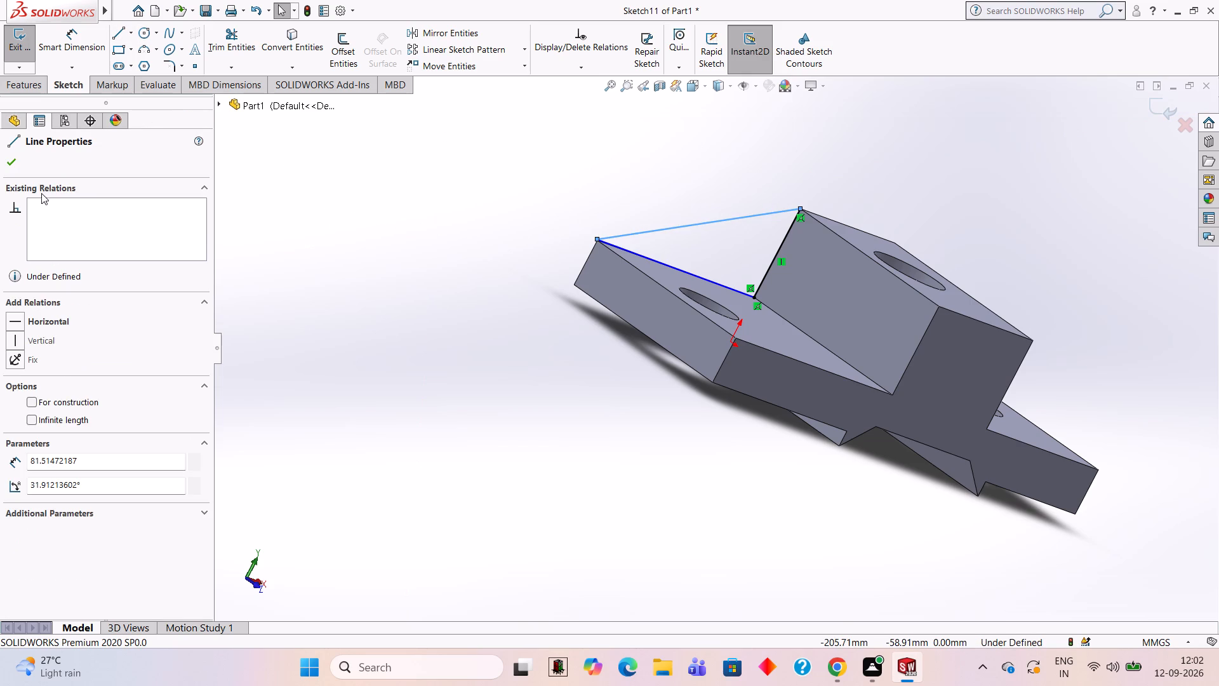
# Extrude the triangle sketch as a blind boss 10 mm deep in the reversed direction, merged with the body.
pyautogui.click(30, 84)
pyautogui.click(18, 67)
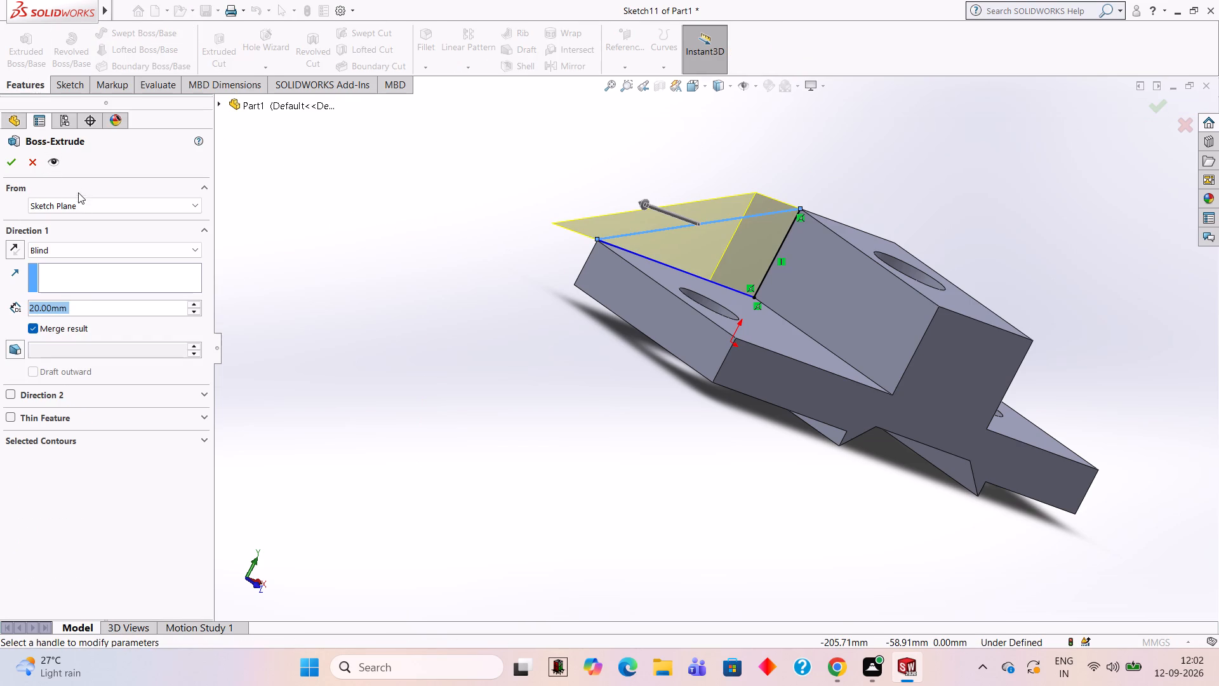
pyautogui.click(15, 254)
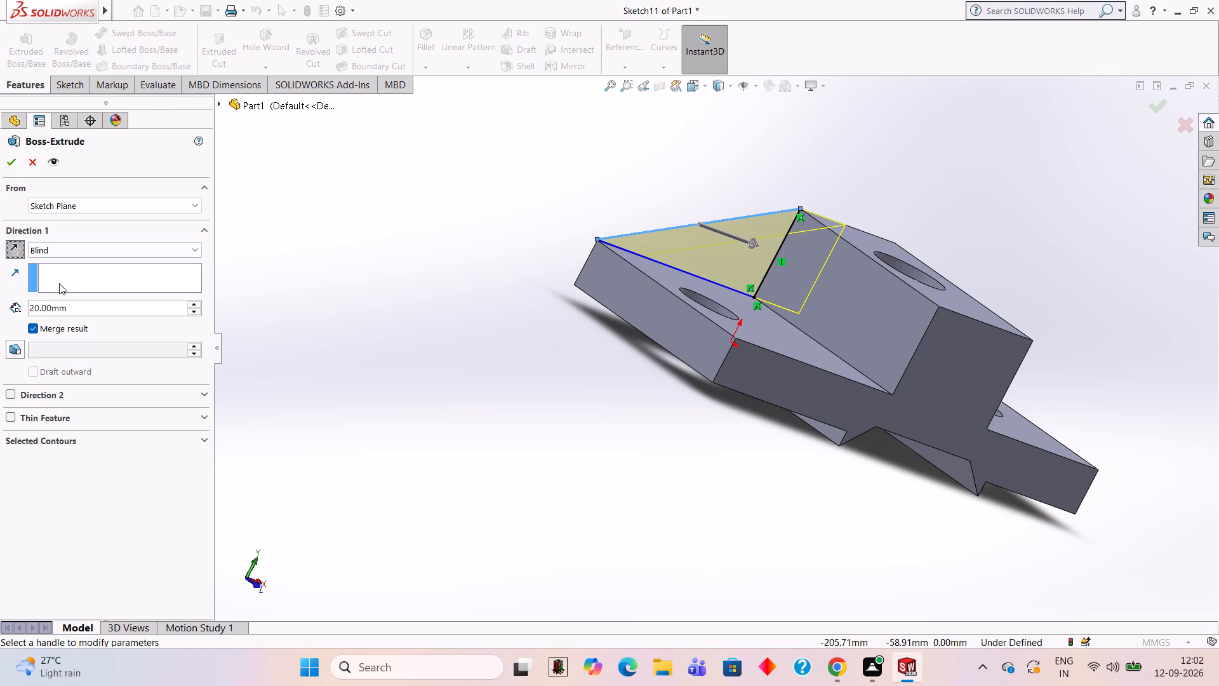
pyautogui.click(103, 311)
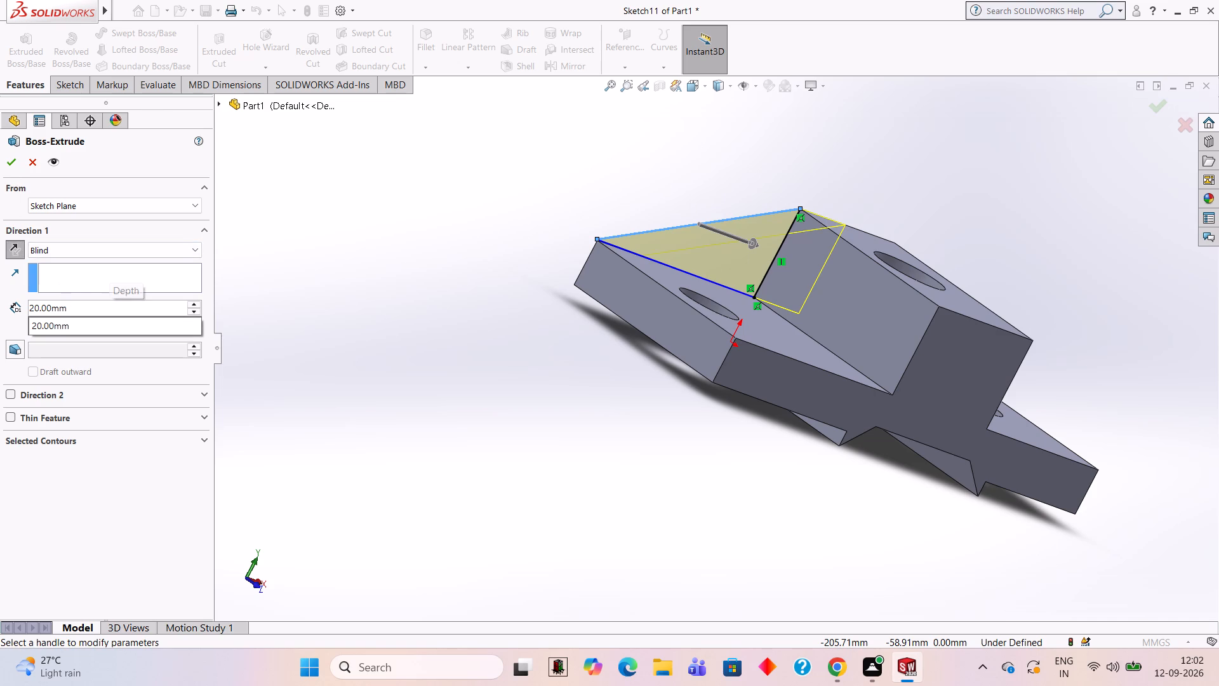
pyautogui.press('BackSpace')
pyautogui.press('BackSpace')
pyautogui.press('BackSpace')
pyautogui.press('BackSpace')
pyautogui.press('BackSpace')
pyautogui.press('BackSpace')
pyautogui.press('BackSpace')
pyautogui.press('BackSpace')
pyautogui.press('BackSpace')
pyautogui.press('BackSpace')
pyautogui.press('BackSpace')
pyautogui.press('BackSpace')
pyautogui.press('BackSpace')
pyautogui.press('BackSpace')
pyautogui.press('BackSpace')
pyautogui.press('BackSpace')
pyautogui.press('BackSpace')
pyautogui.press('BackSpace')
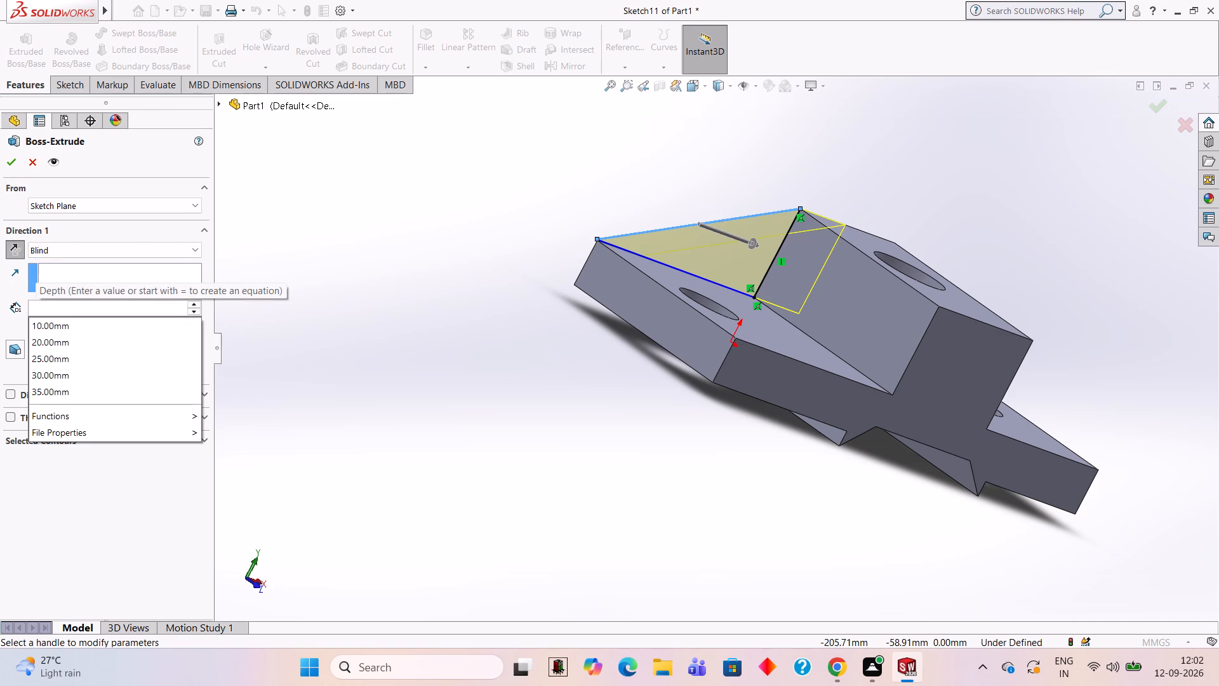
pyautogui.write('10')
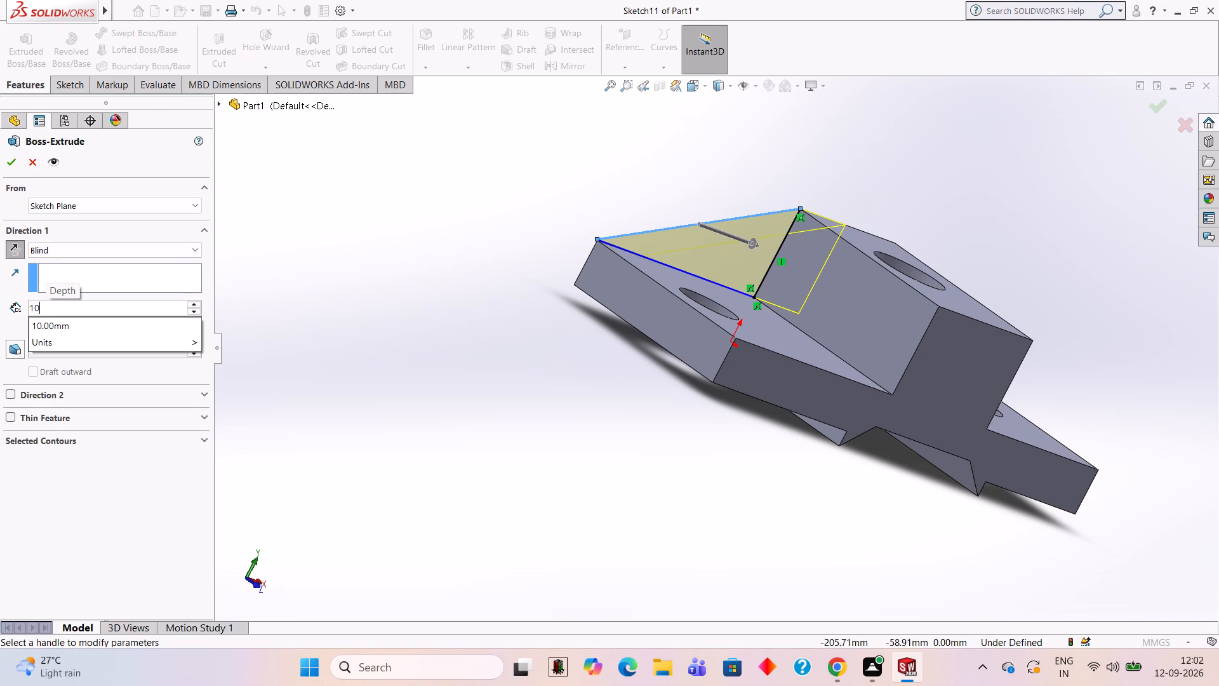
pyautogui.press('Return')
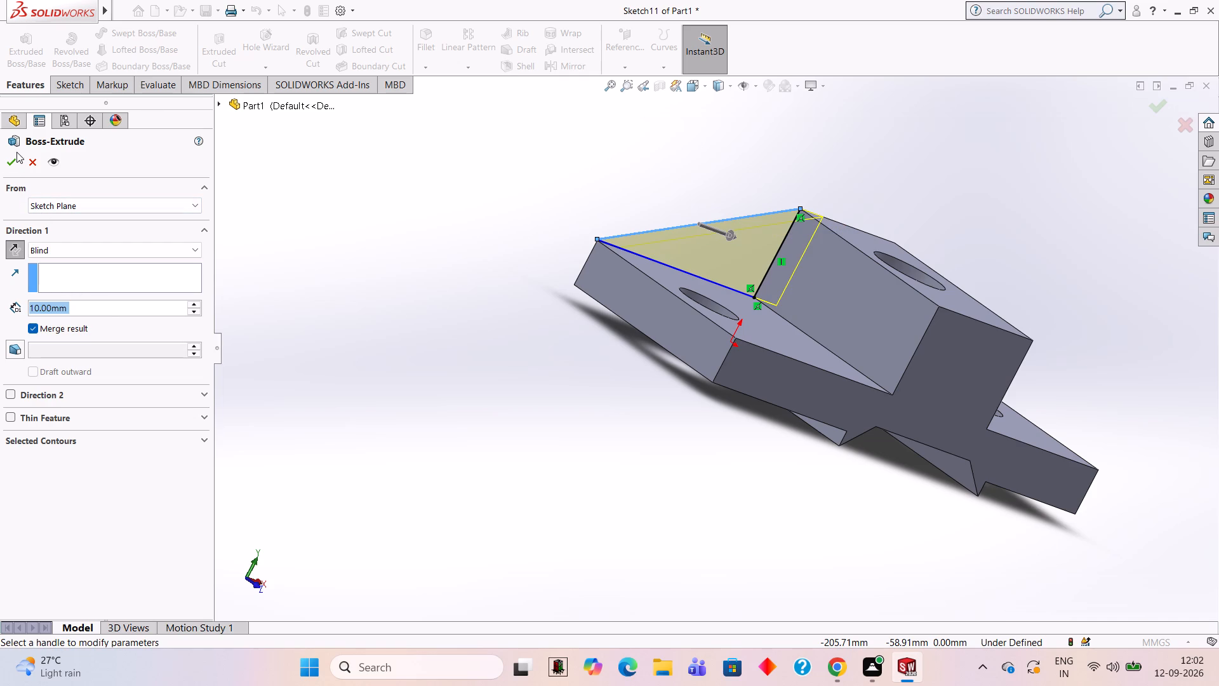
pyautogui.click(11, 159)
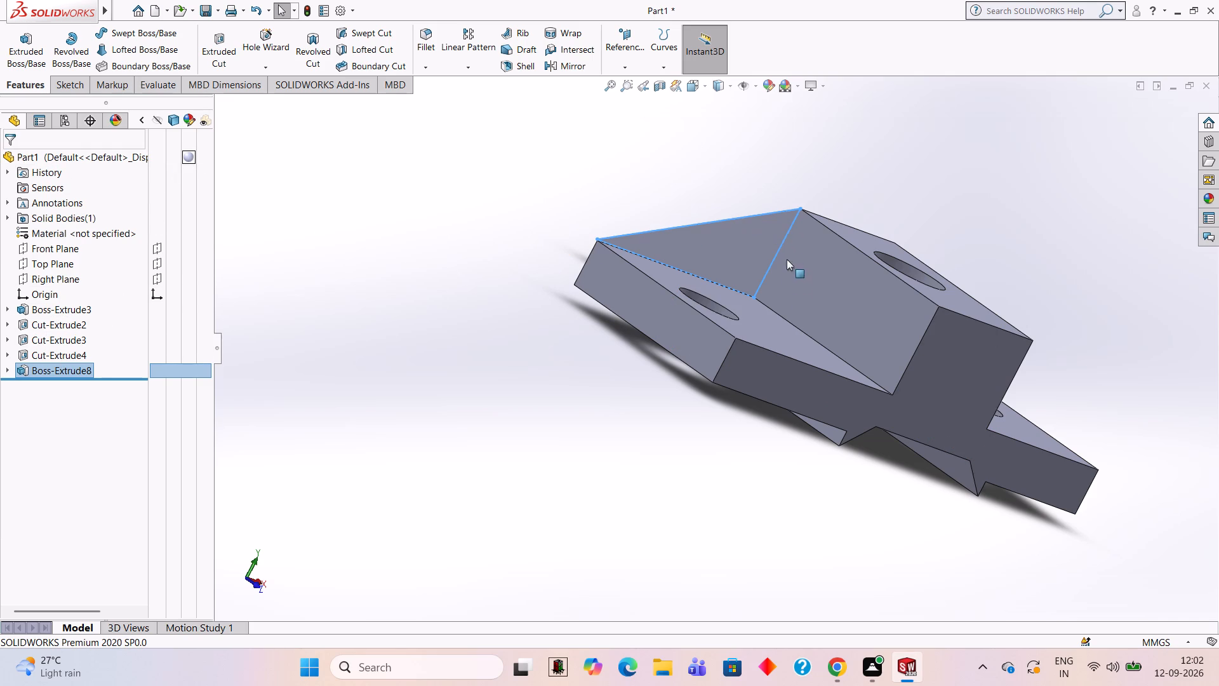
# Examine the extruded triangular rib from the underside and the opposite side to check its position against the raised centre and arms.
pyautogui.scroll(1, 785, 326)
pyautogui.scroll(-1, 785, 326)
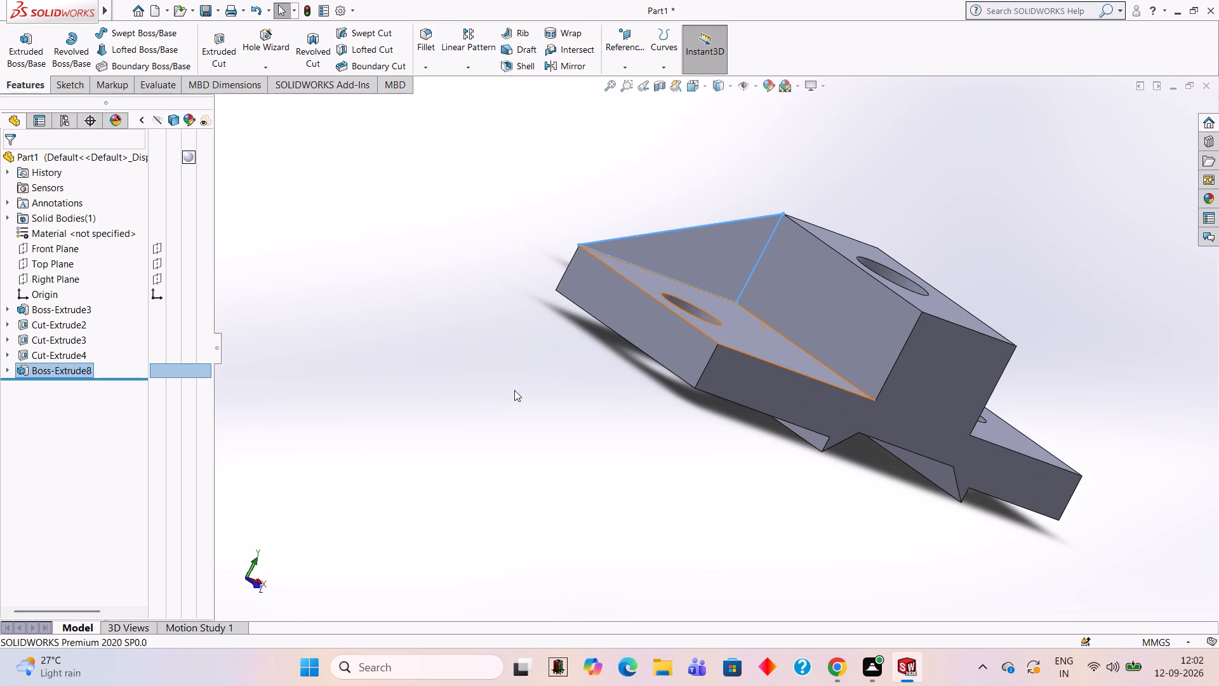
pyautogui.rightClick(514, 390)
pyautogui.click(570, 160)
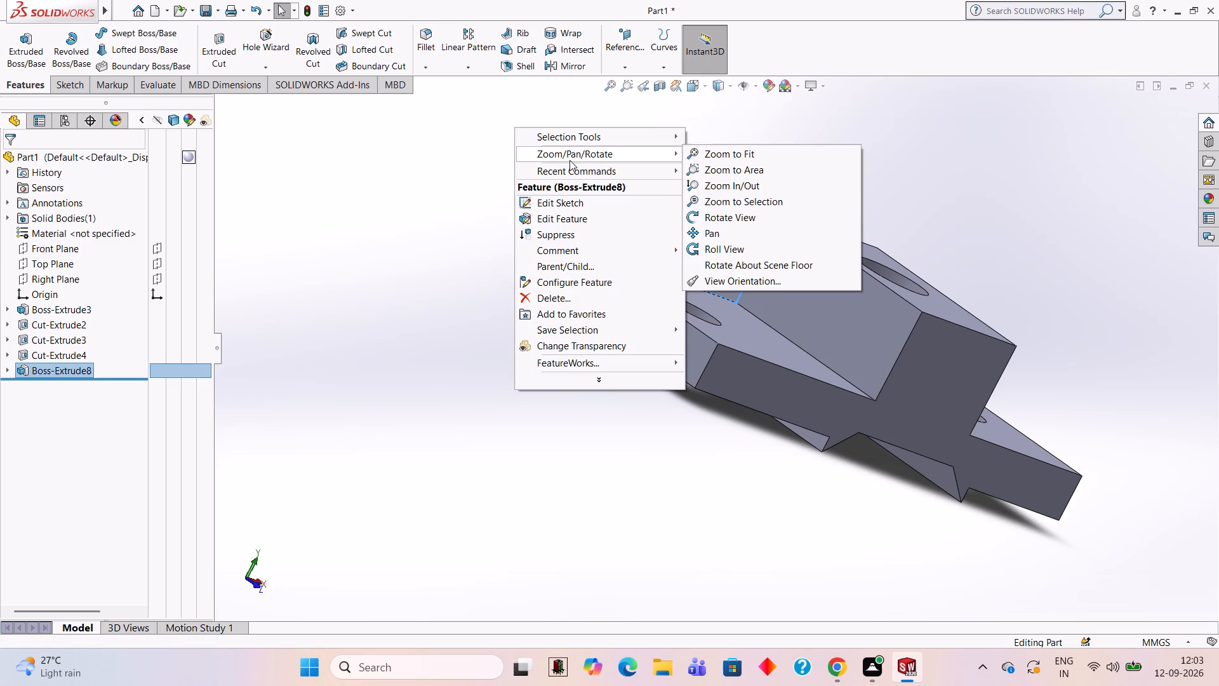
pyautogui.click(635, 159)
pyautogui.click(737, 220)
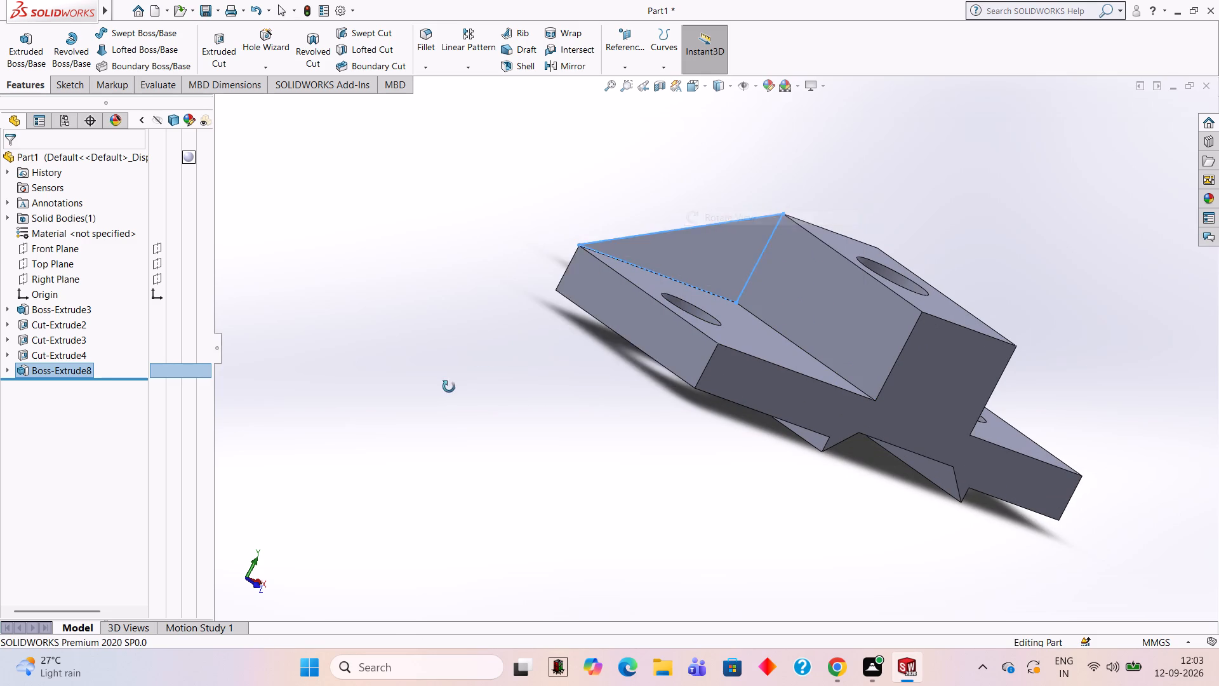
pyautogui.moveTo(449, 387); pyautogui.dragTo(640, 371)
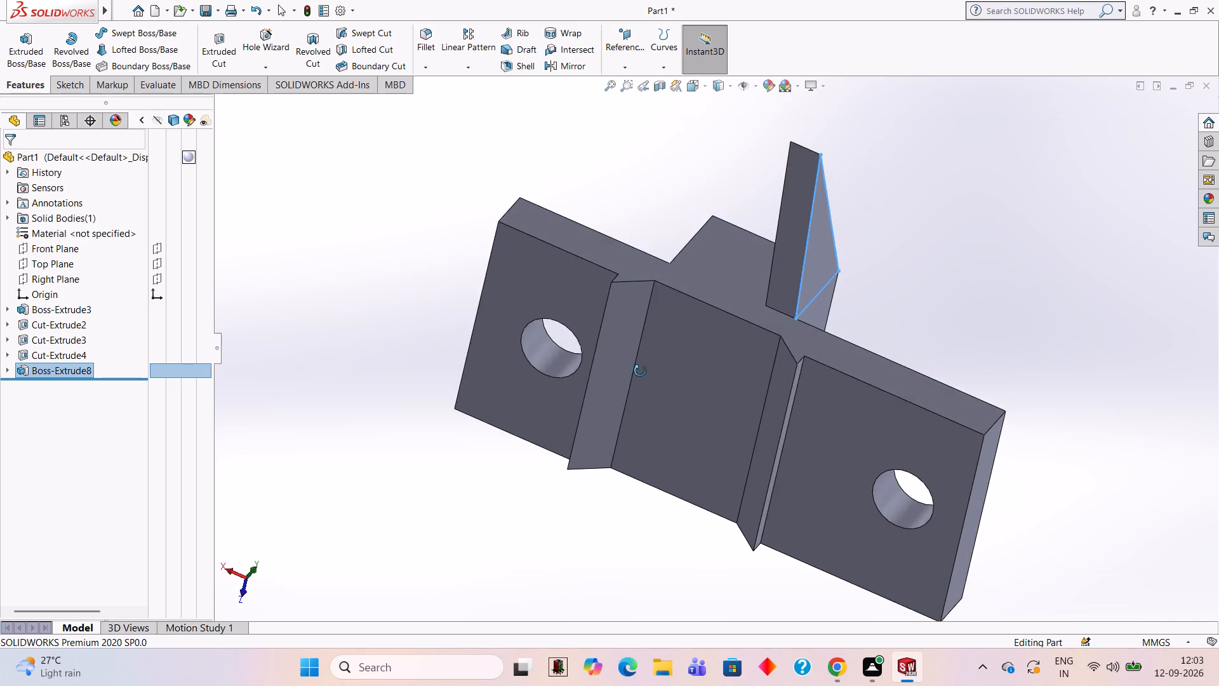
pyautogui.moveTo(640, 371); pyautogui.dragTo(1146, 509)
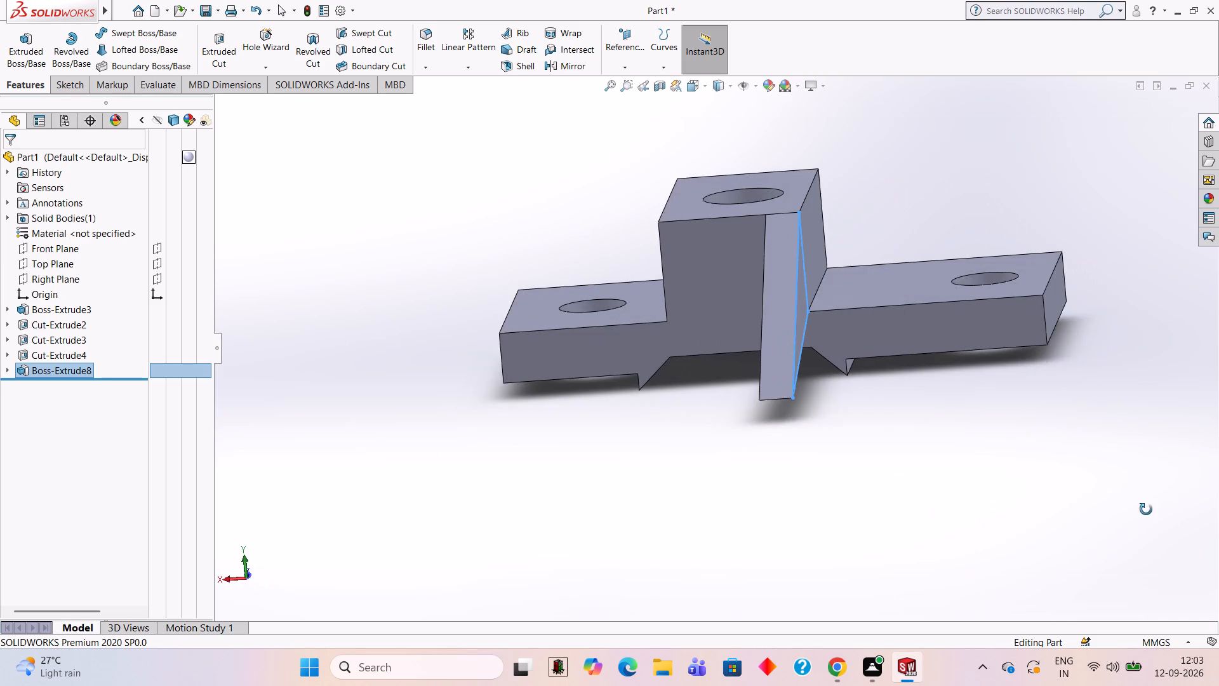
pyautogui.moveTo(1146, 509); pyautogui.dragTo(1134, 544)
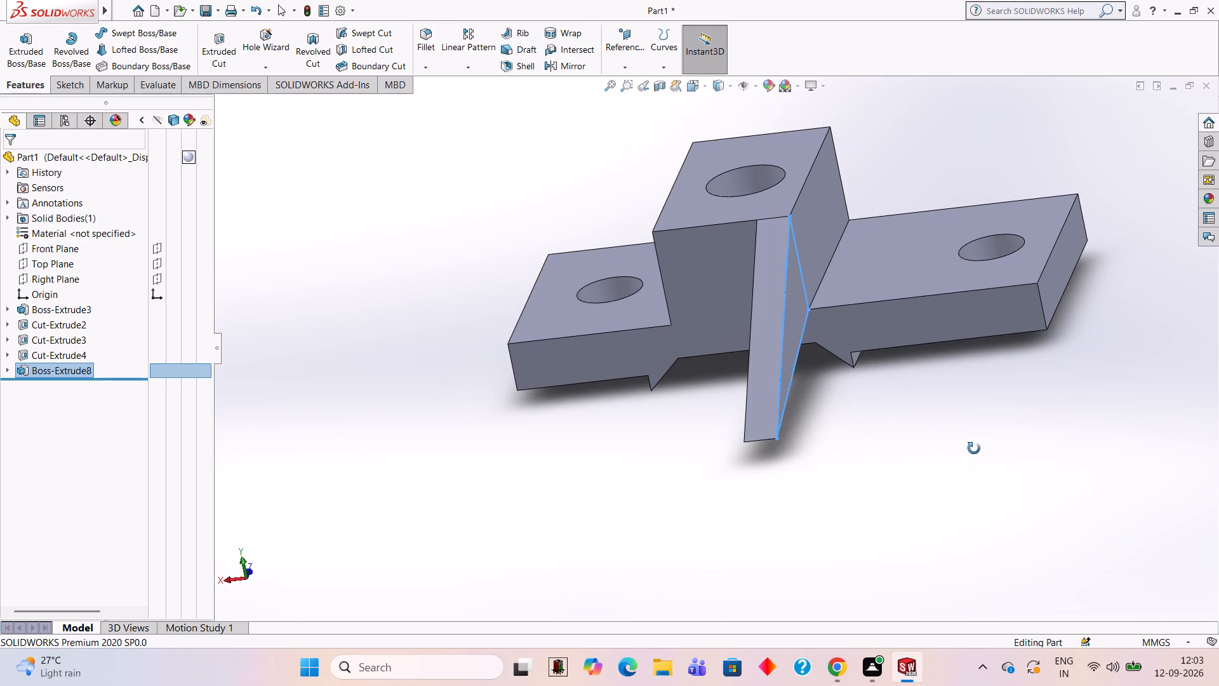
# Undo the 10 mm triangular rib extrusion and all the triangle's lines in its sketch.
pyautogui.hotkey('ctrl', 'z')
pyautogui.hotkey('ctrl', 'z')
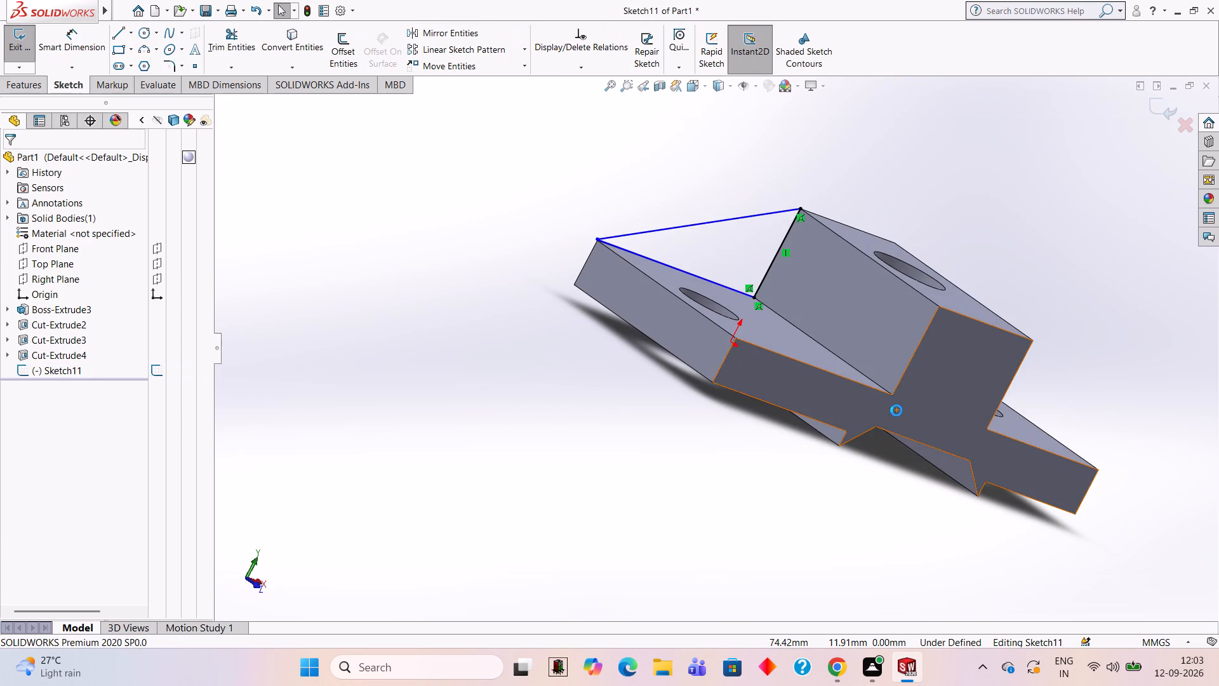
pyautogui.hotkey('ctrl', 'z')
pyautogui.hotkey('ctrl', 'z')
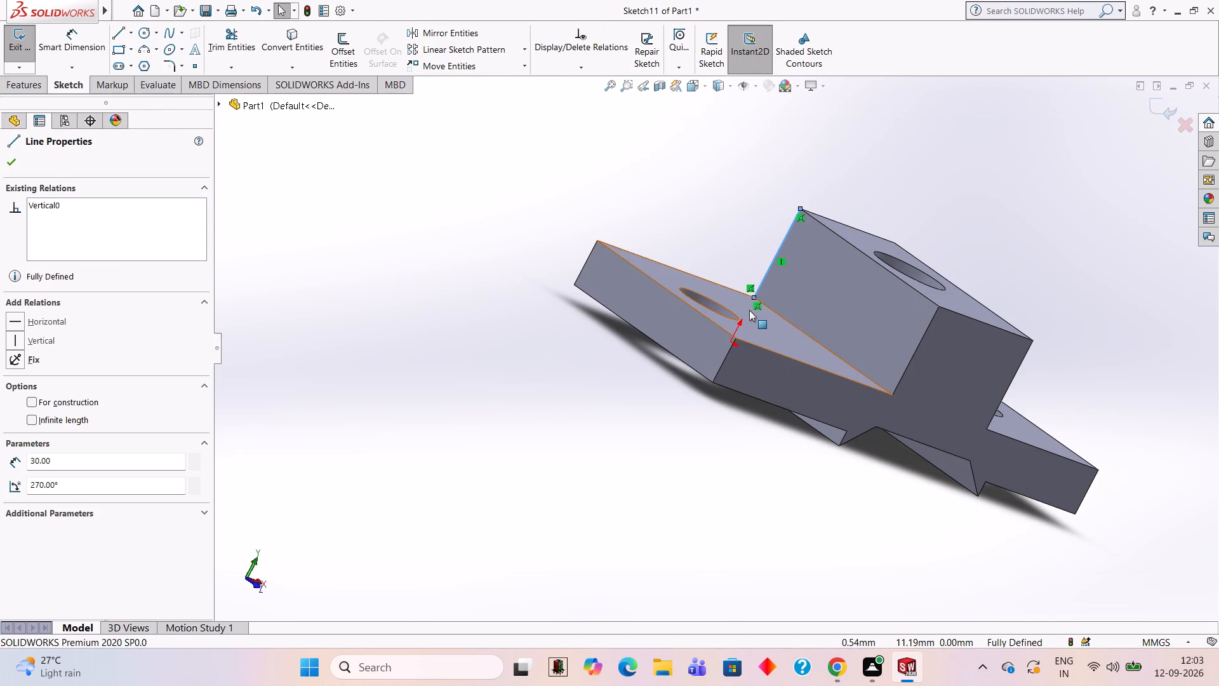
pyautogui.press('Escape')
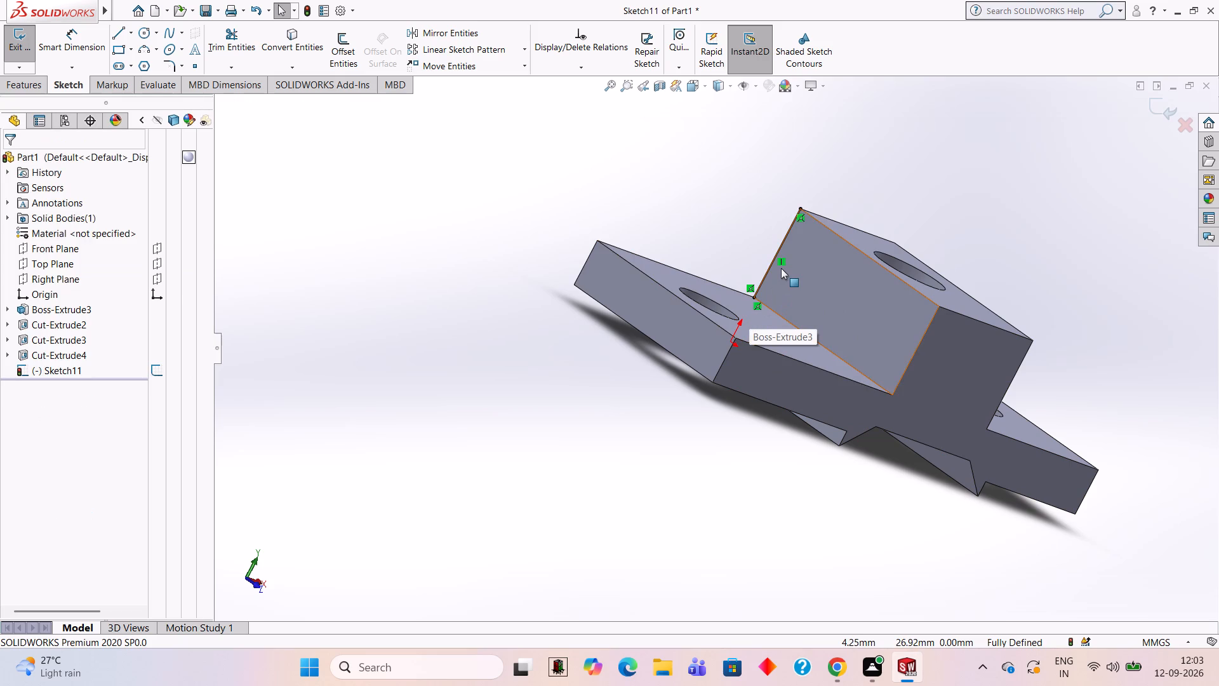
pyautogui.click(781, 268)
pyautogui.press('Escape')
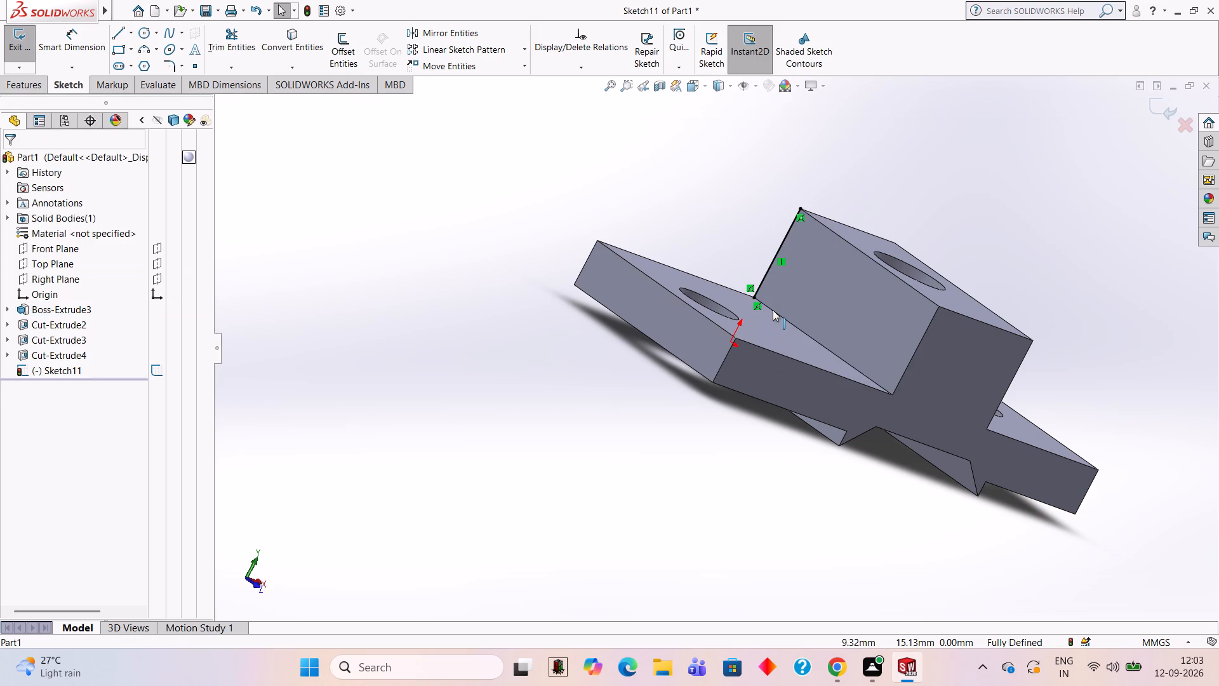
pyautogui.hotkey('ctrl', 'z')
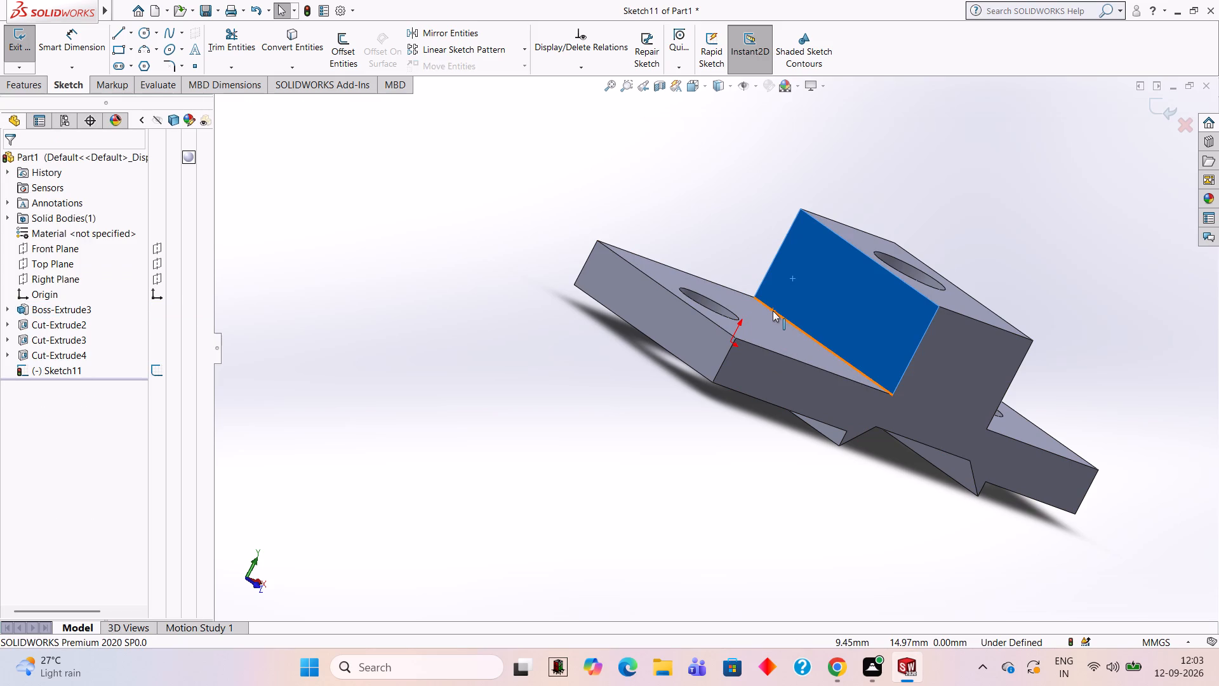
pyautogui.press('Escape')
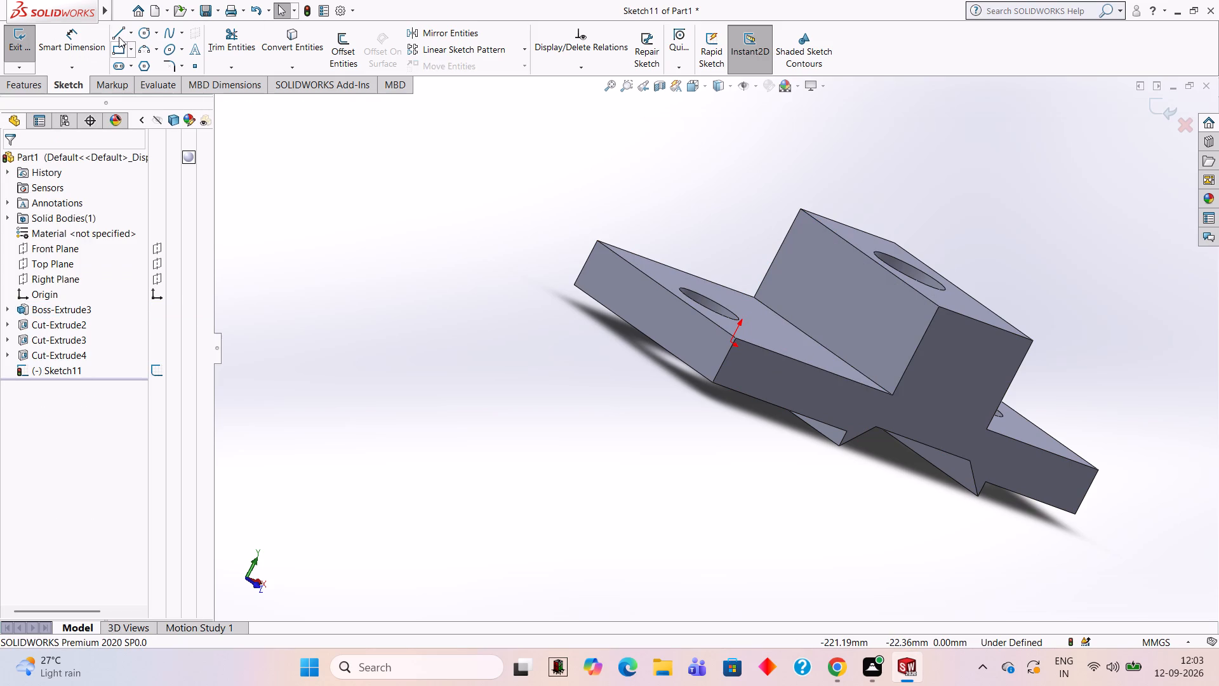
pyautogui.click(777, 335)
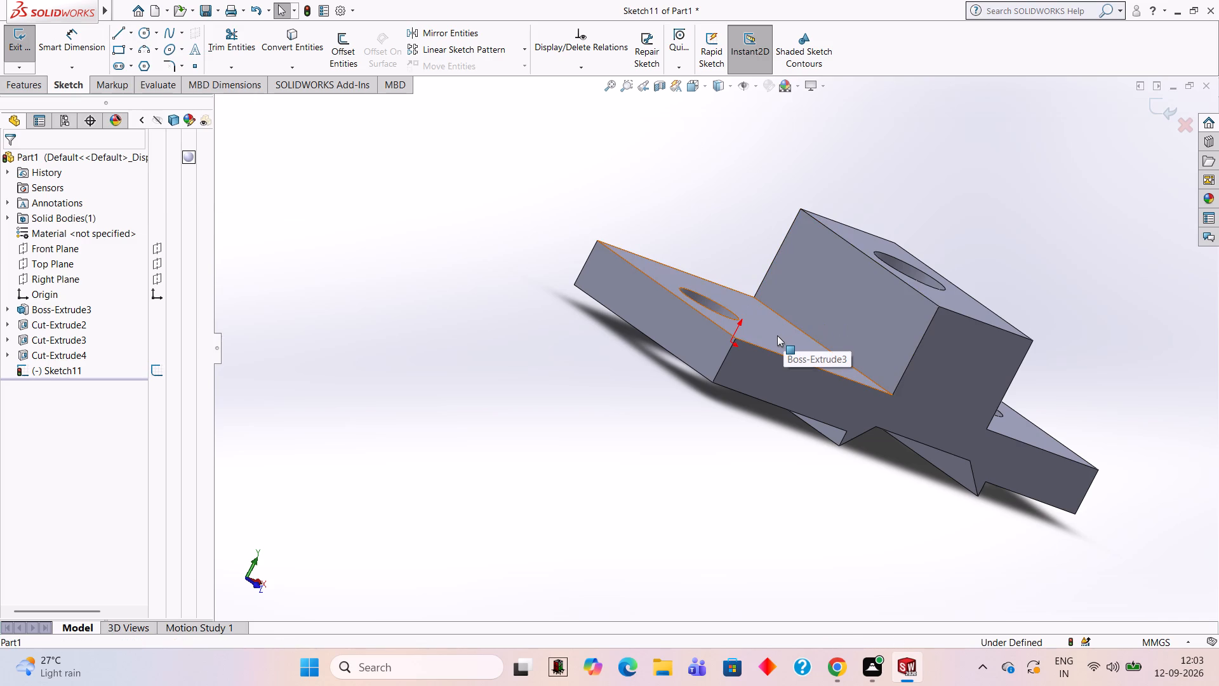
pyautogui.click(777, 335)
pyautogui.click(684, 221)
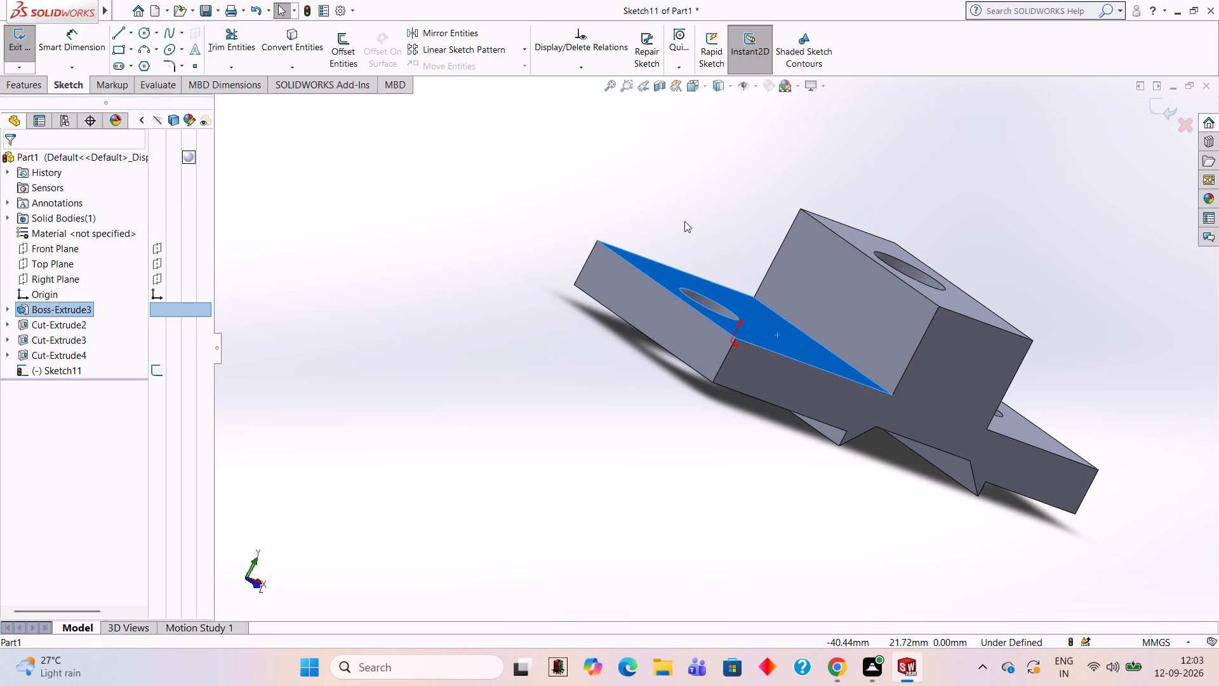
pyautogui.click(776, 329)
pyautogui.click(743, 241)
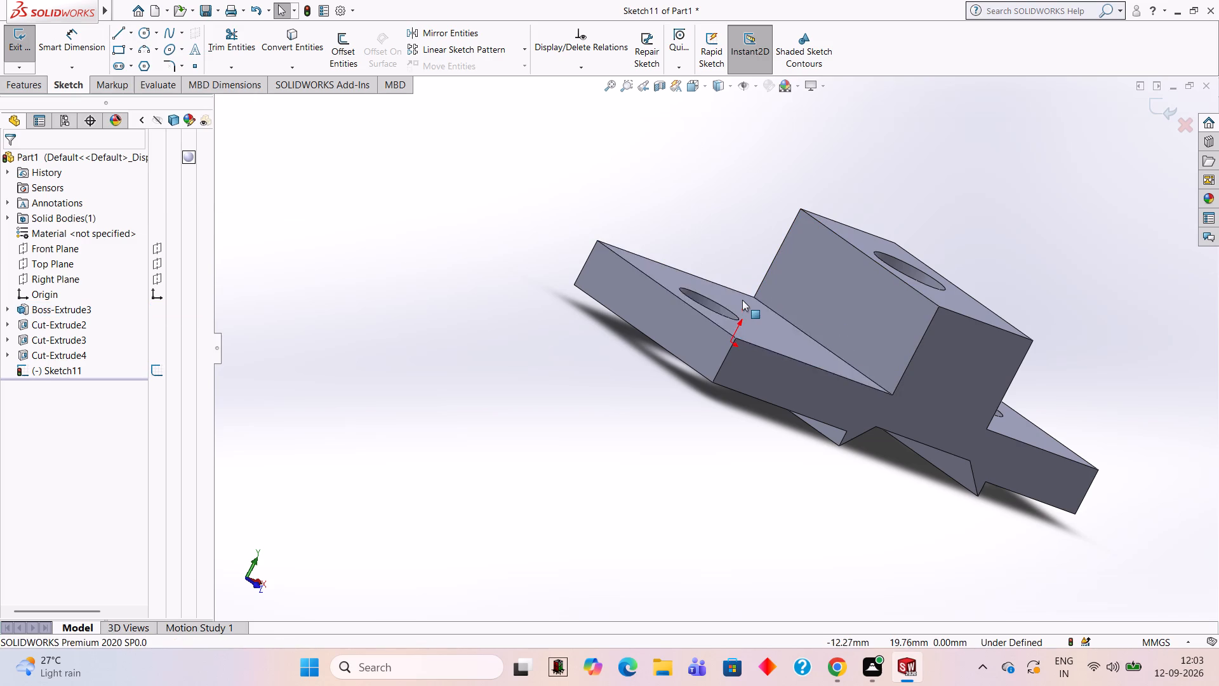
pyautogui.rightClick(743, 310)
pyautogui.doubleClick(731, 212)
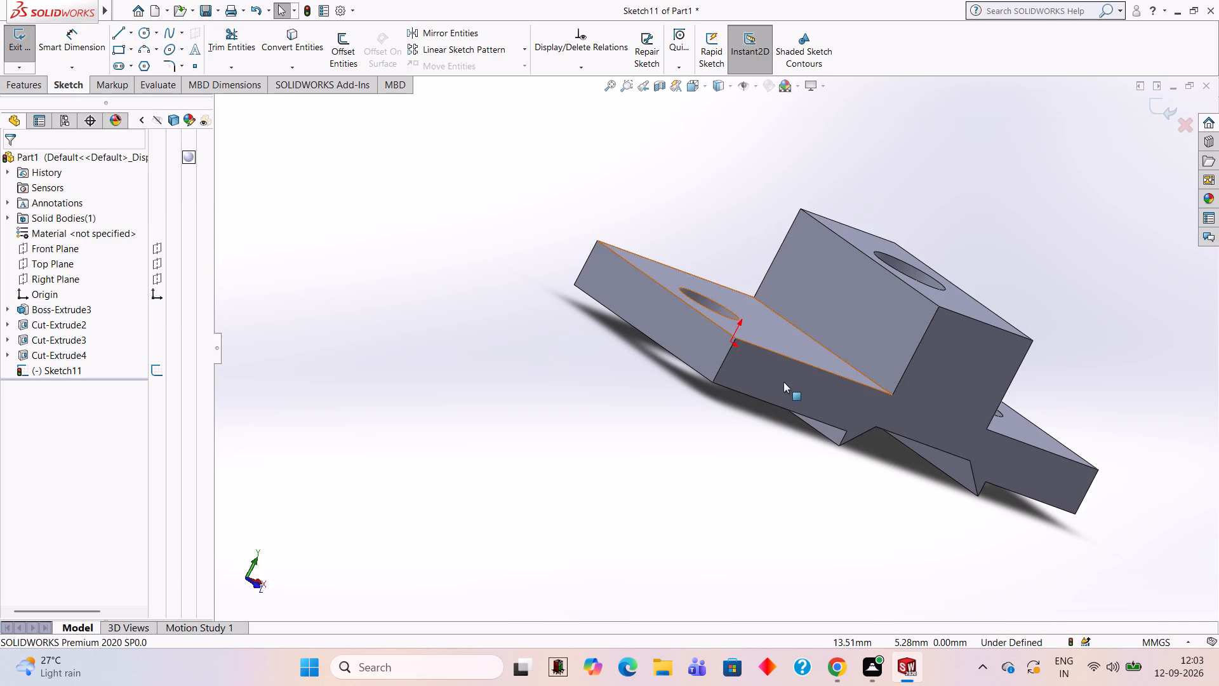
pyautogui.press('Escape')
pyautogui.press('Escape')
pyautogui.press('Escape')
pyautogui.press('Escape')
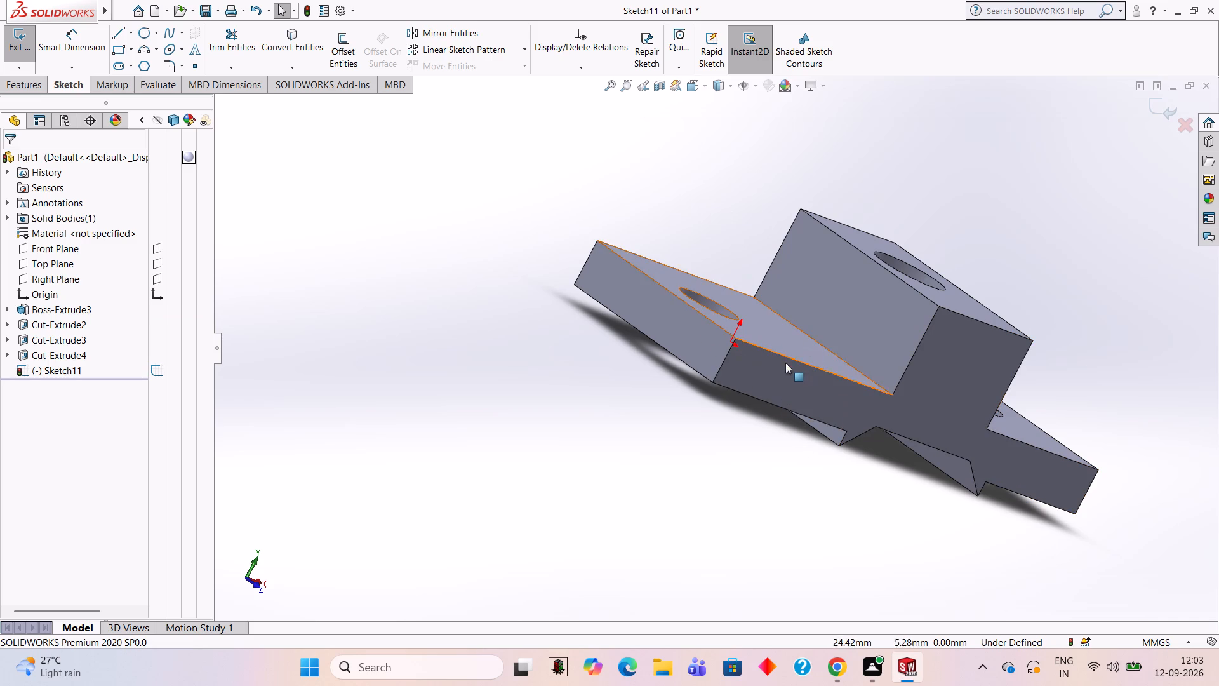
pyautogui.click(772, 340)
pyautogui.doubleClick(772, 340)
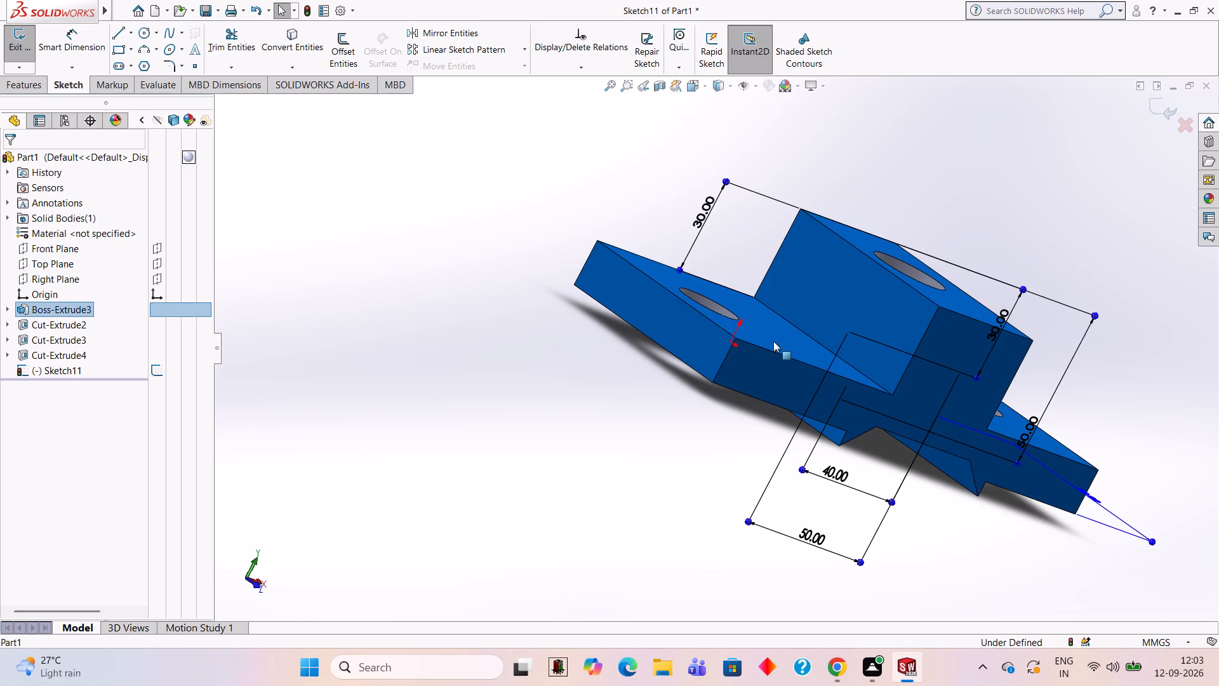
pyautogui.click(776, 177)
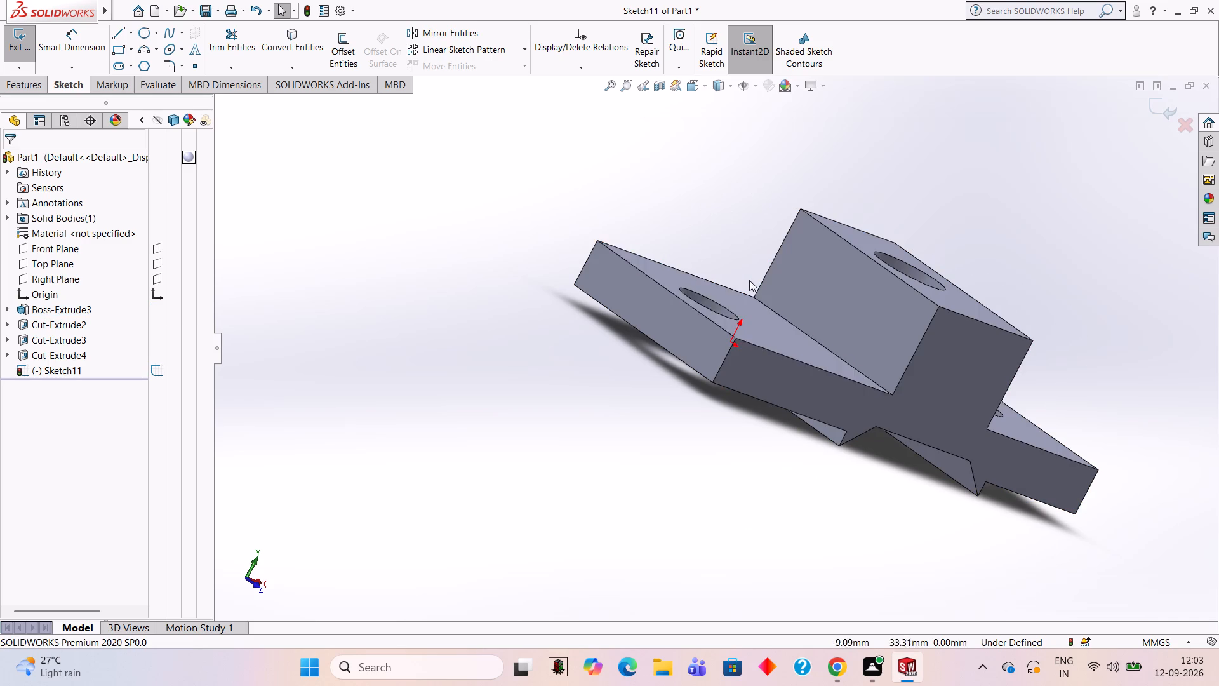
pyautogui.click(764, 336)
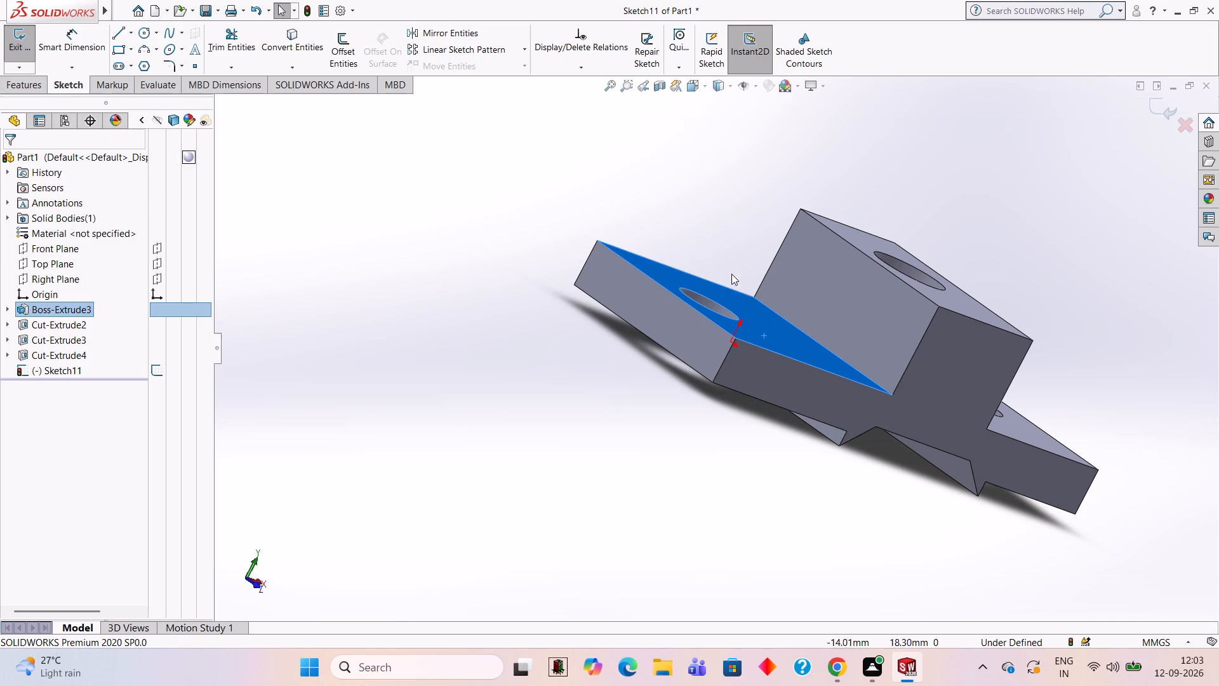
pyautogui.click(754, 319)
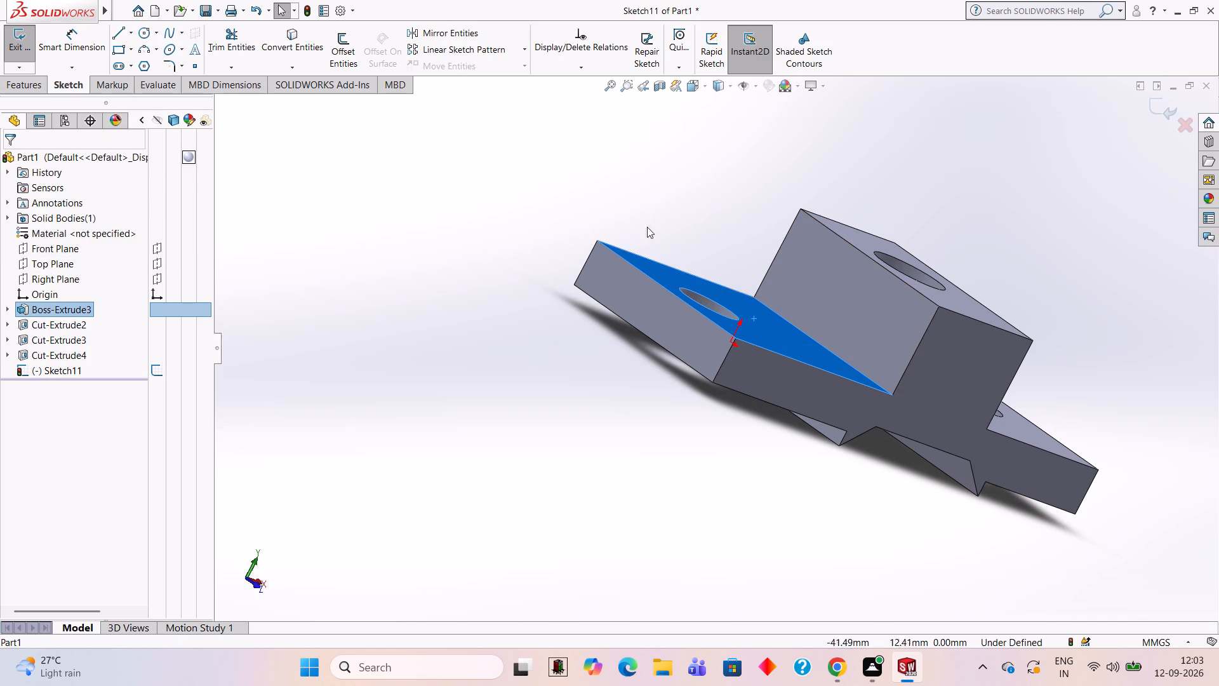
# Sketch a closed triangle: base line from the arm's far top corner to the raised centre's foot, 30 mm vertical line, about 81 mm slanted line.
pyautogui.click(122, 27)
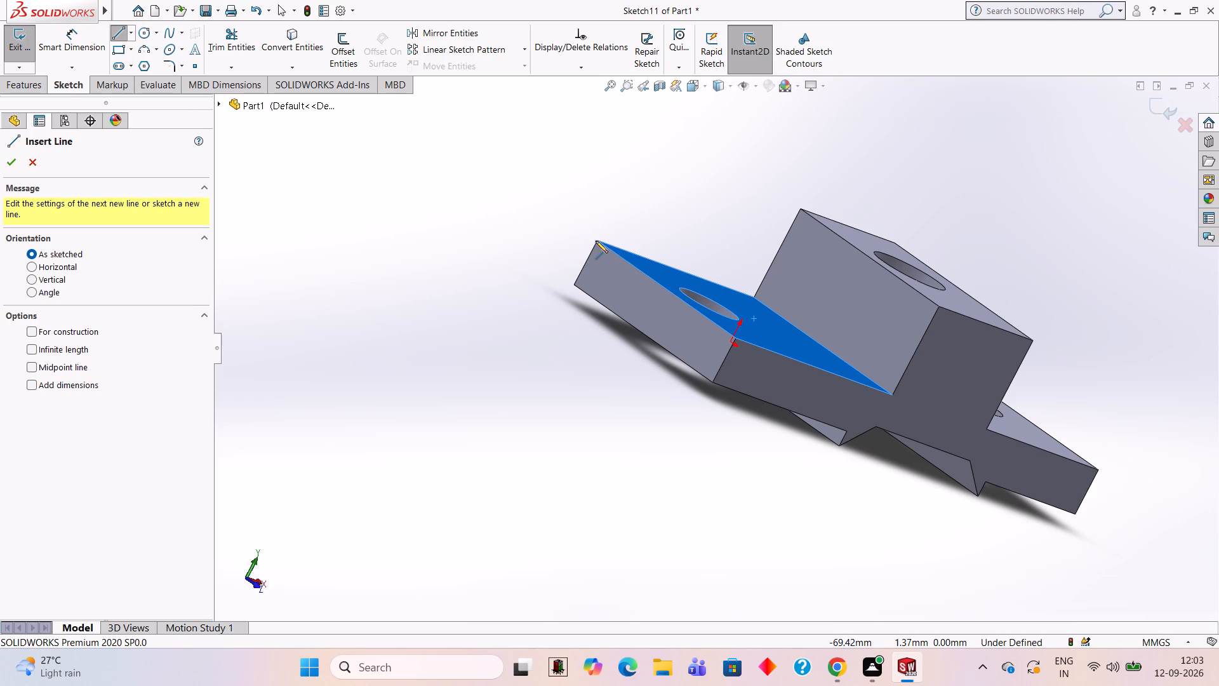
pyautogui.scroll(2, 612, 241)
pyautogui.scroll(-20, 636, 245)
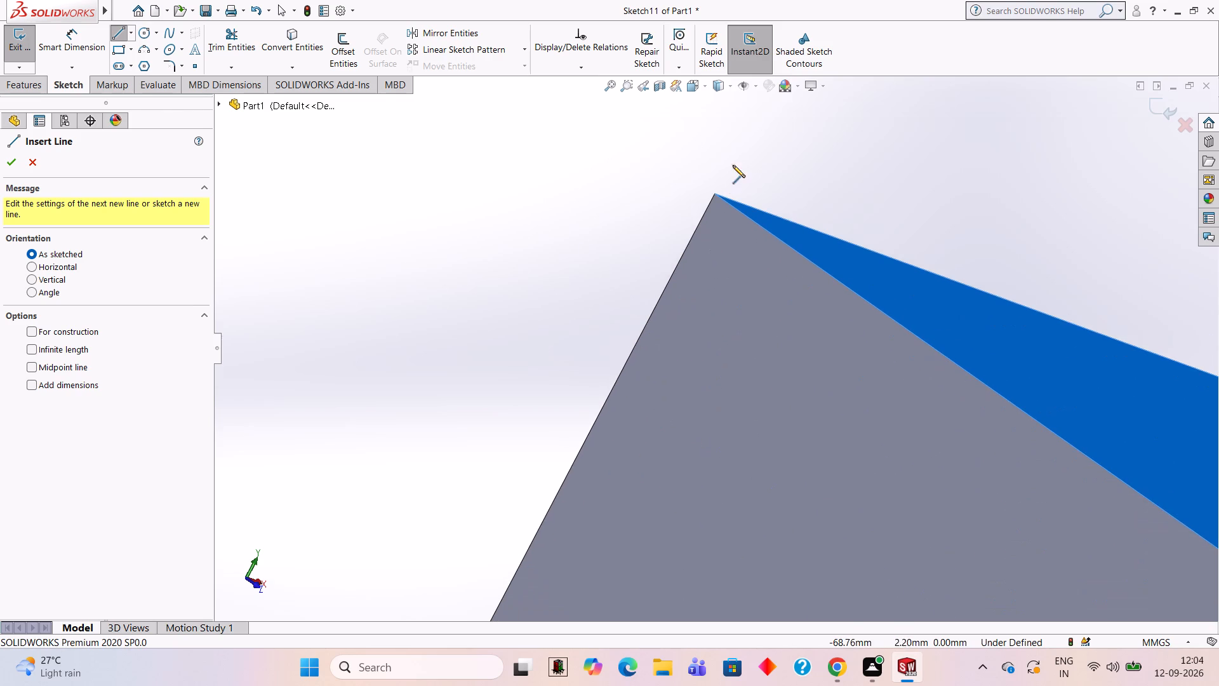
pyautogui.scroll(-10, 729, 182)
pyautogui.scroll(-10, 700, 393)
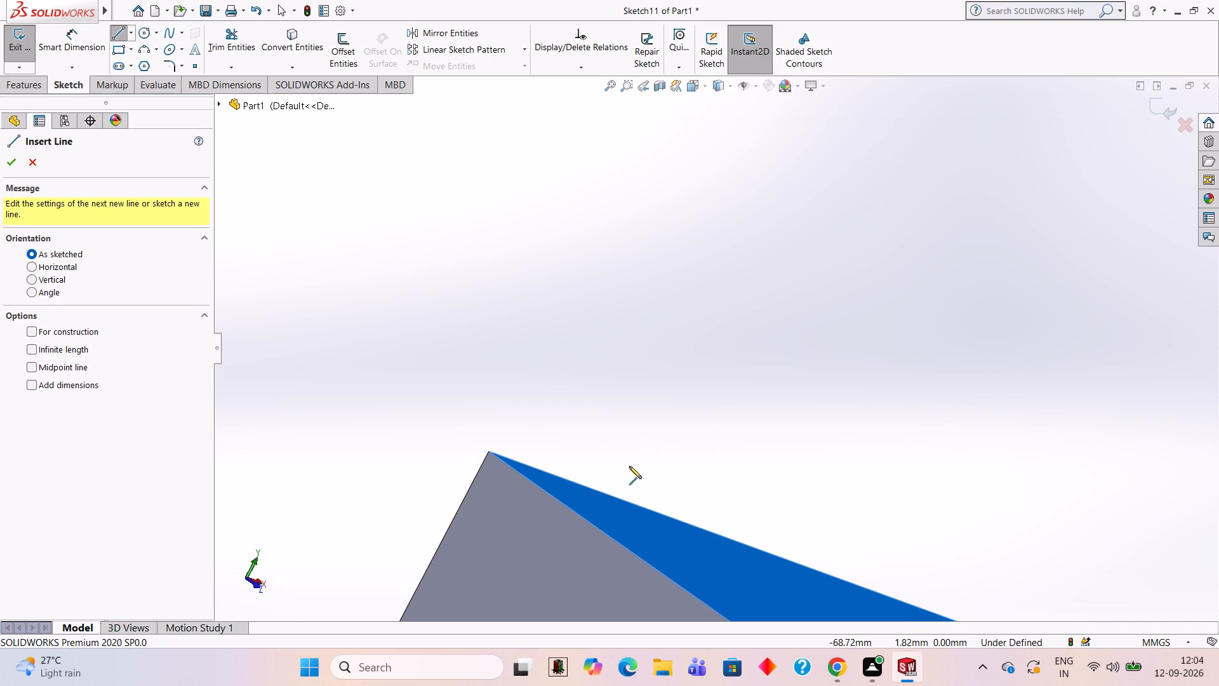
pyautogui.scroll(-3, 629, 466)
pyautogui.scroll(20, 323, 436)
pyautogui.scroll(2, 323, 436)
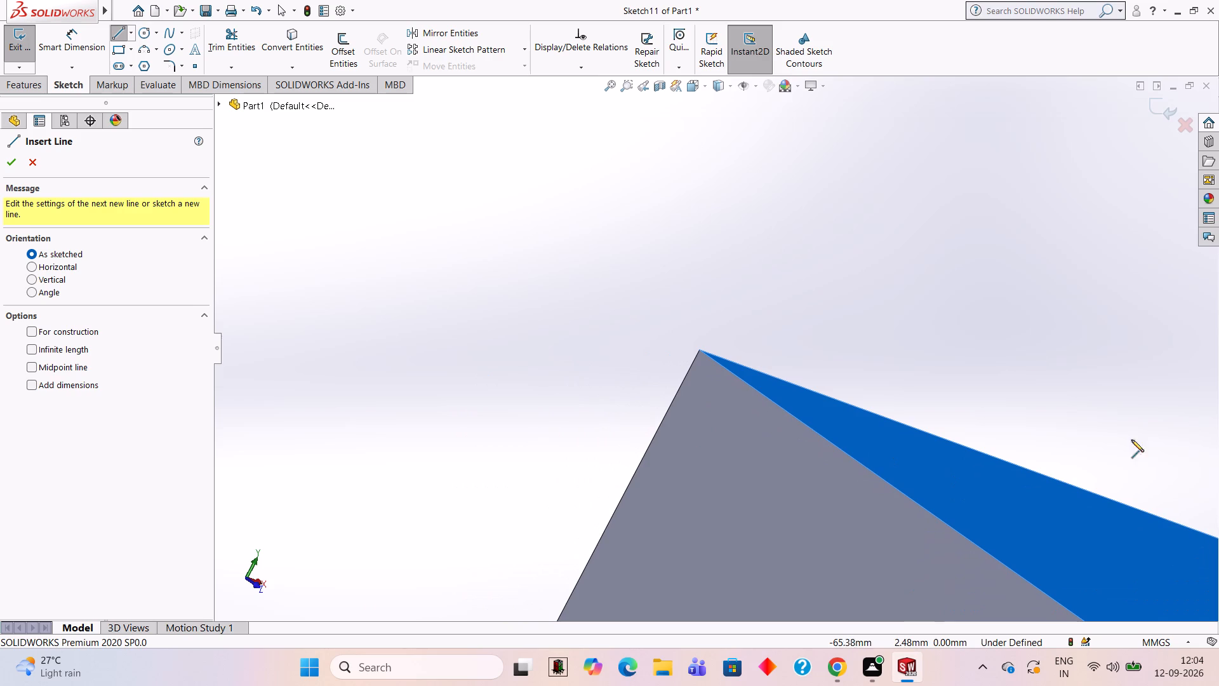
pyautogui.scroll(7, 1115, 473)
pyautogui.scroll(10, 1191, 535)
pyautogui.scroll(-4, 1198, 546)
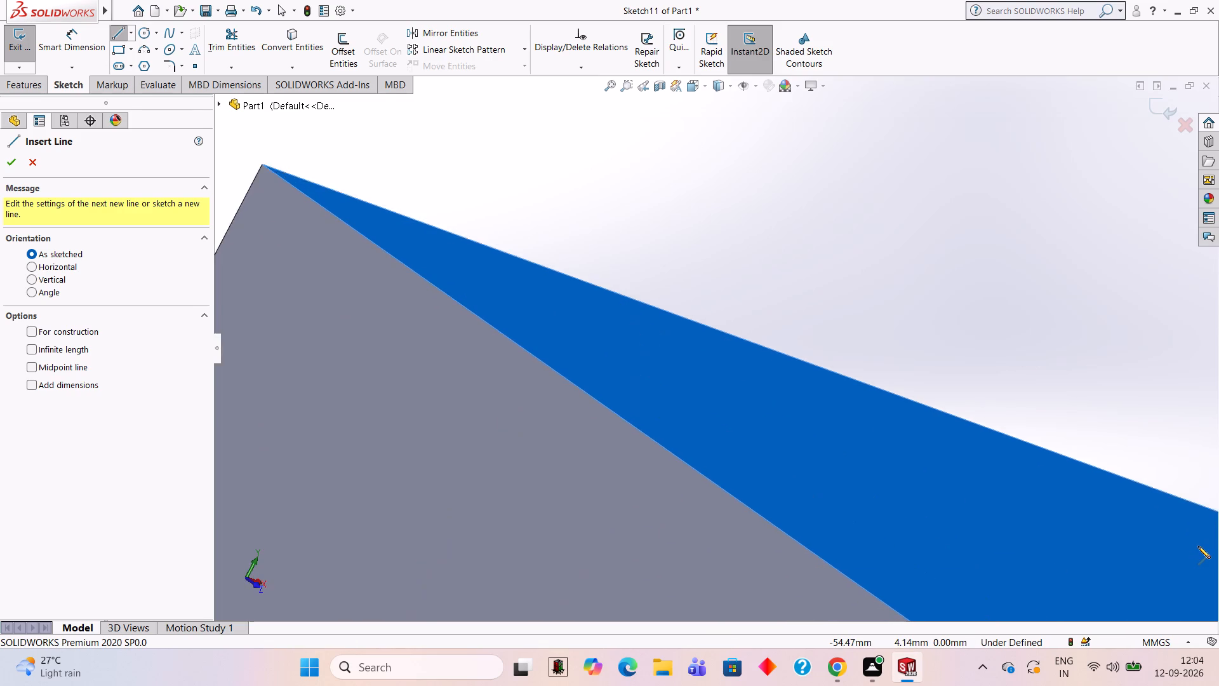
pyautogui.scroll(12, 1198, 546)
pyautogui.scroll(-1, 1198, 546)
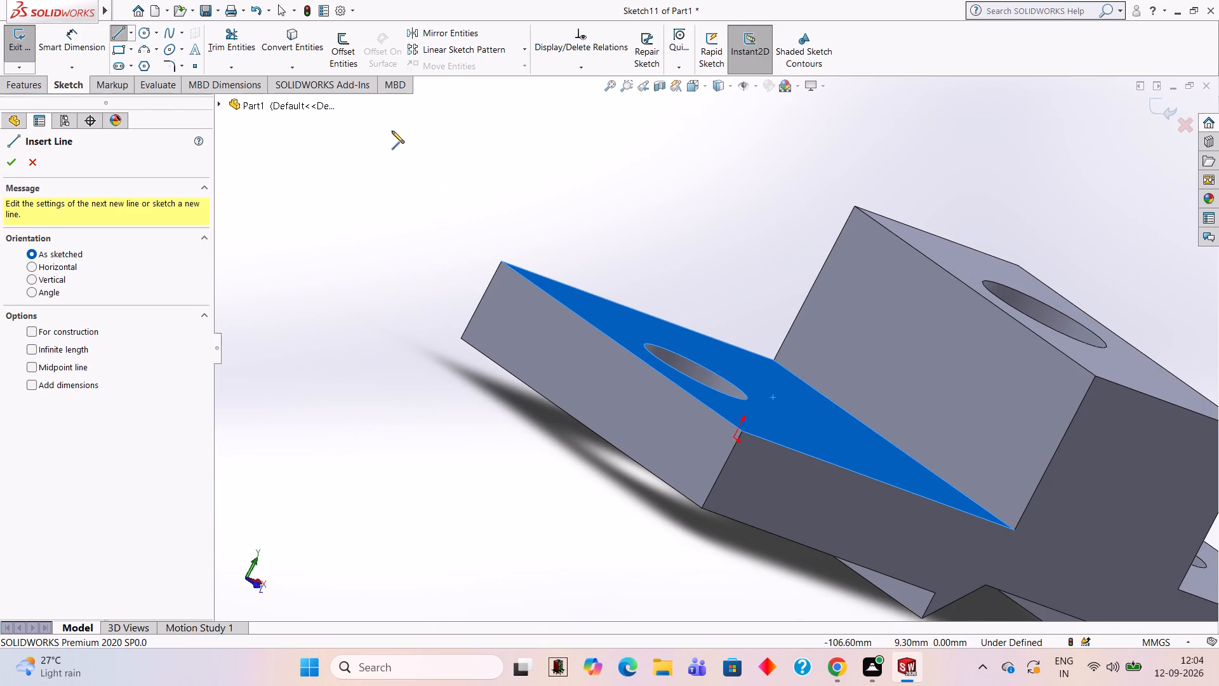
pyautogui.click(502, 261)
pyautogui.click(774, 360)
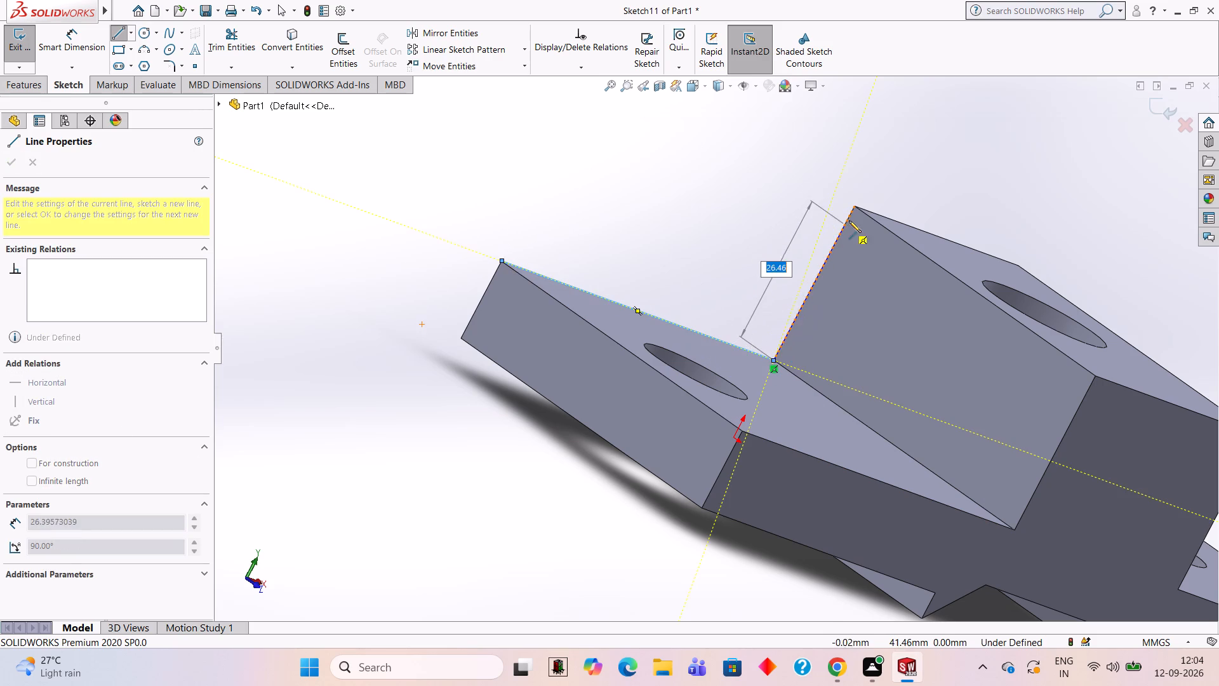
pyautogui.click(855, 205)
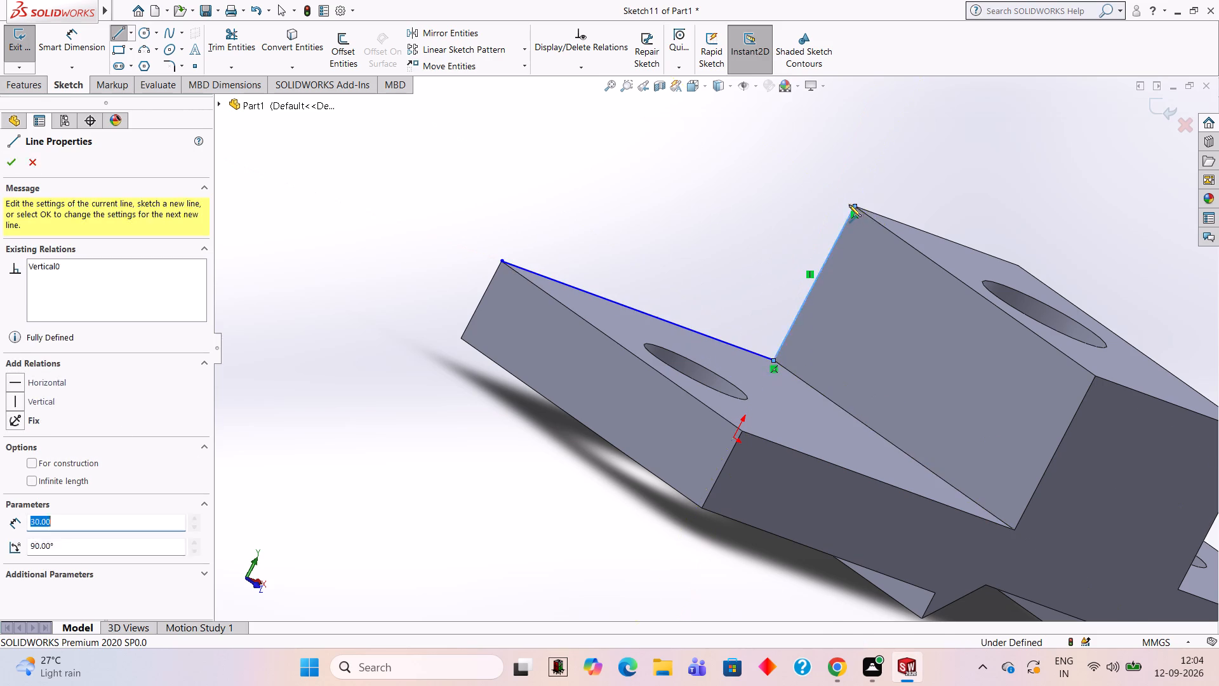
pyautogui.click(501, 261)
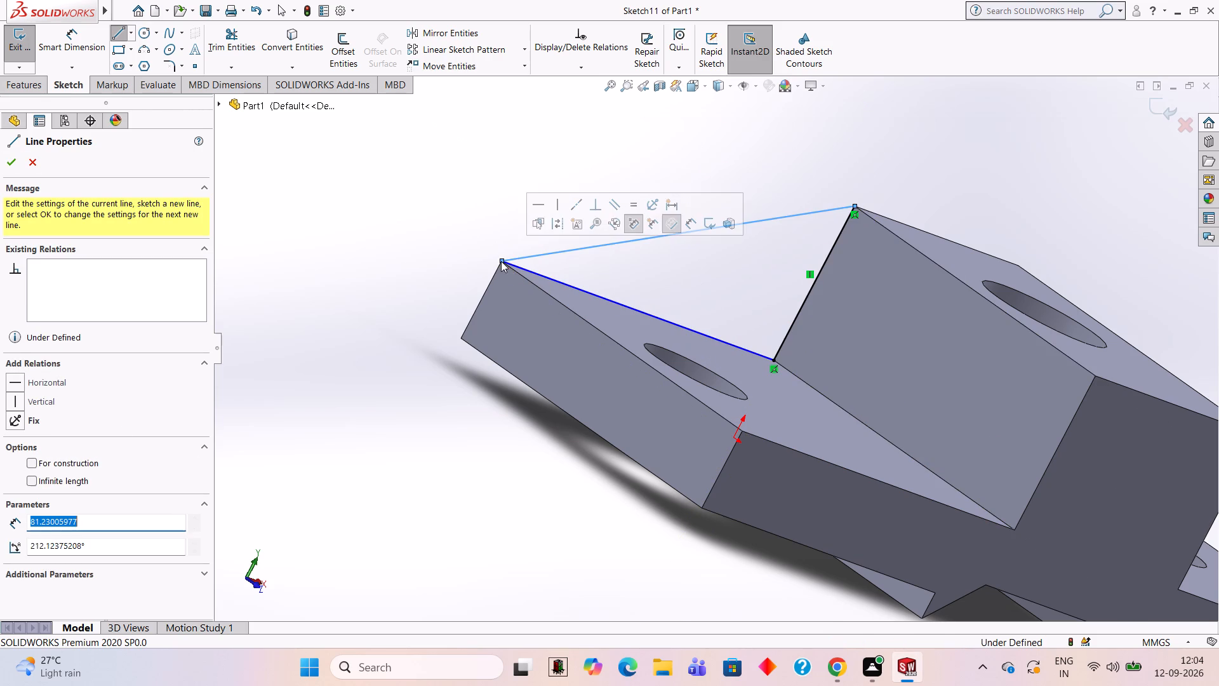
pyautogui.click(370, 211)
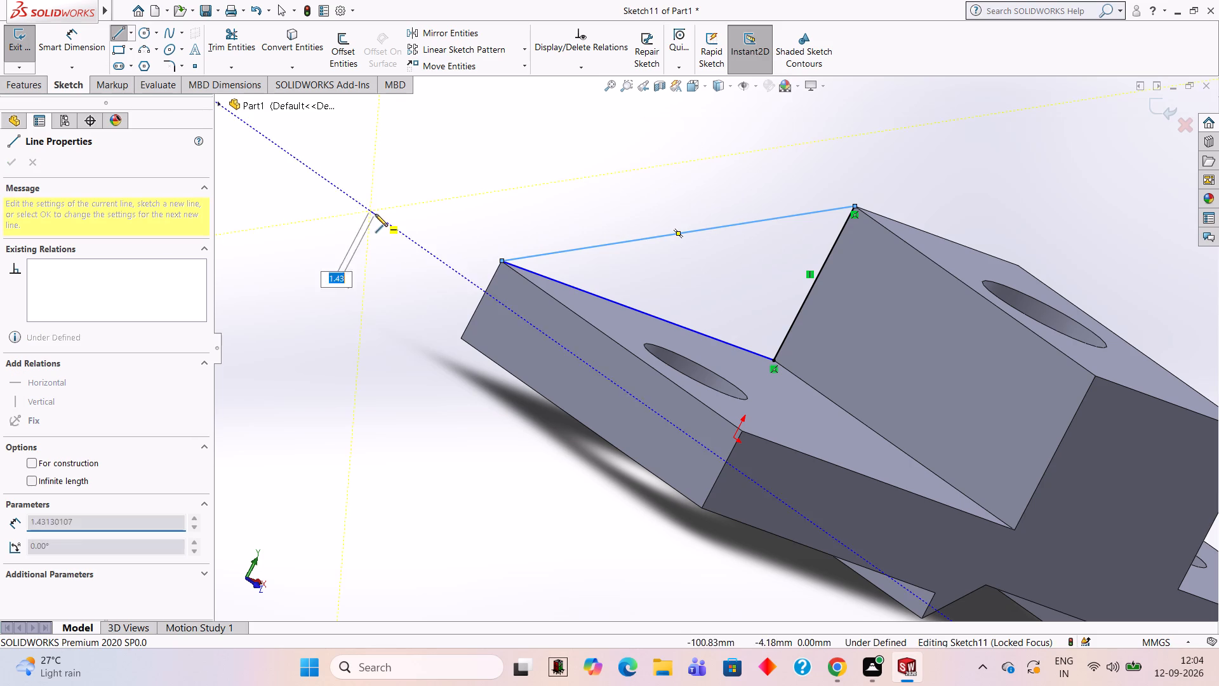
pyautogui.press('Escape')
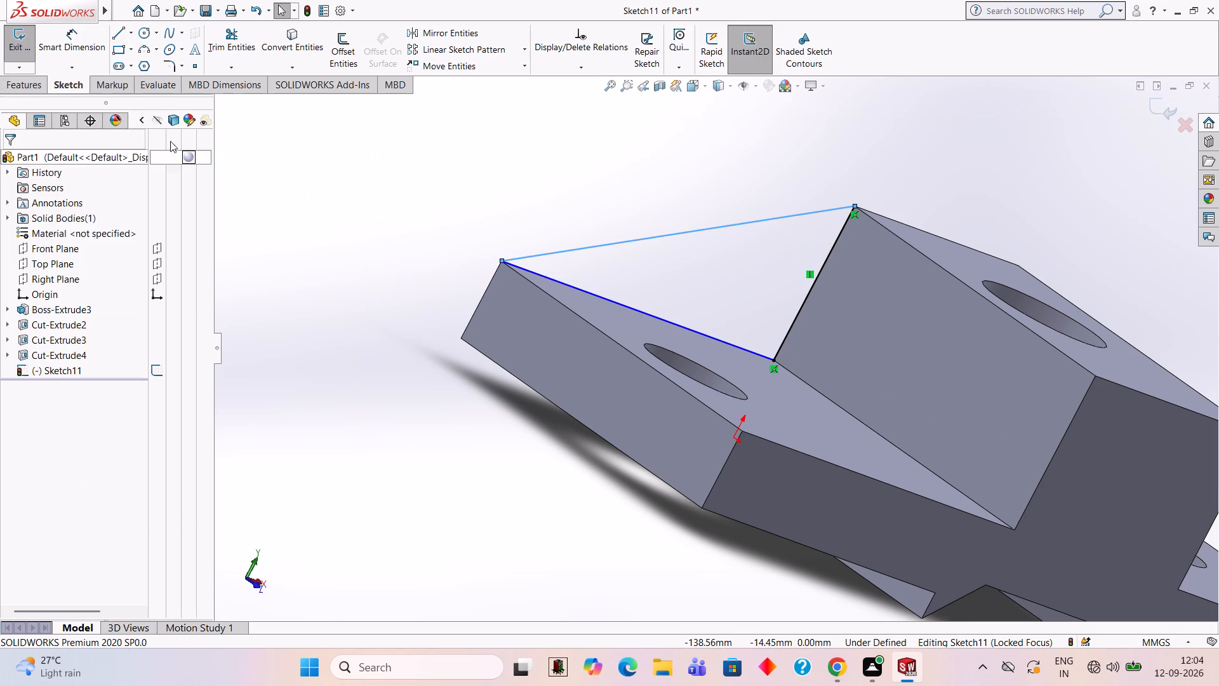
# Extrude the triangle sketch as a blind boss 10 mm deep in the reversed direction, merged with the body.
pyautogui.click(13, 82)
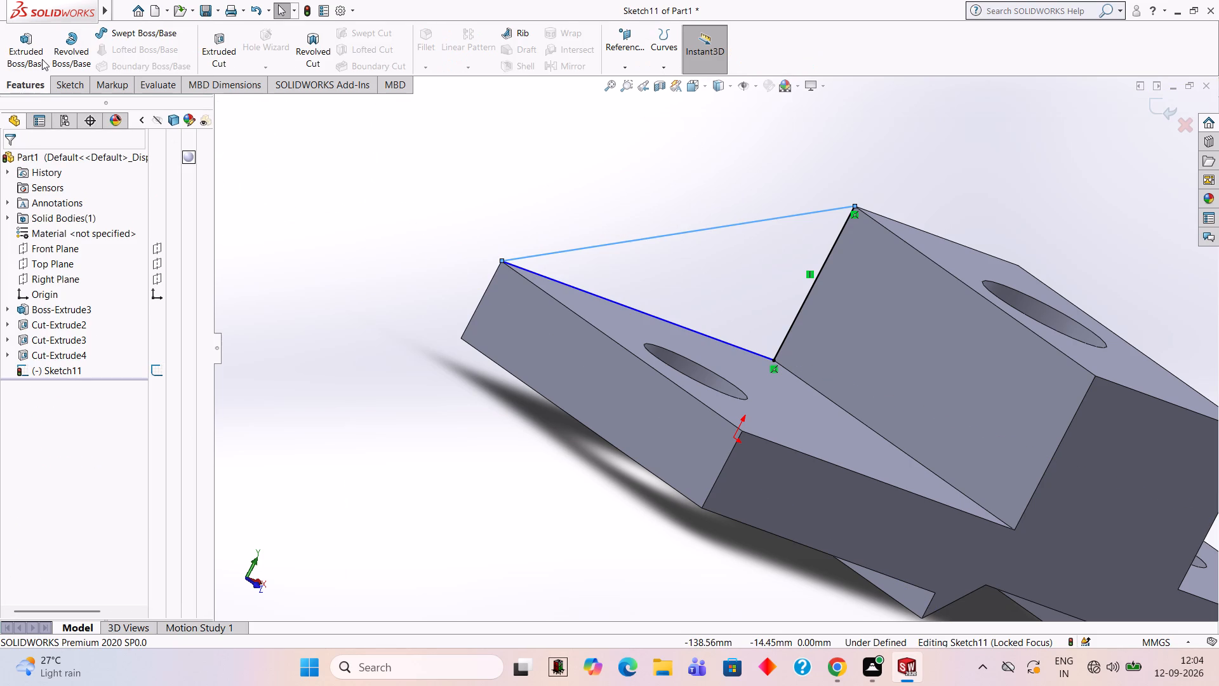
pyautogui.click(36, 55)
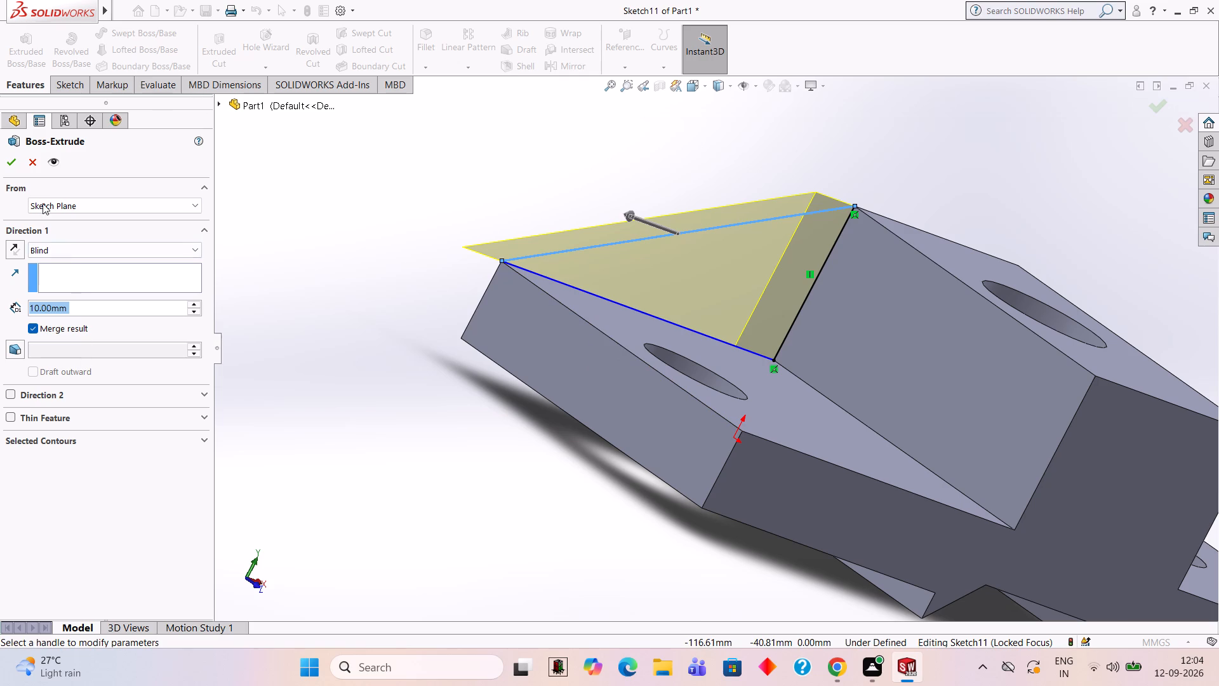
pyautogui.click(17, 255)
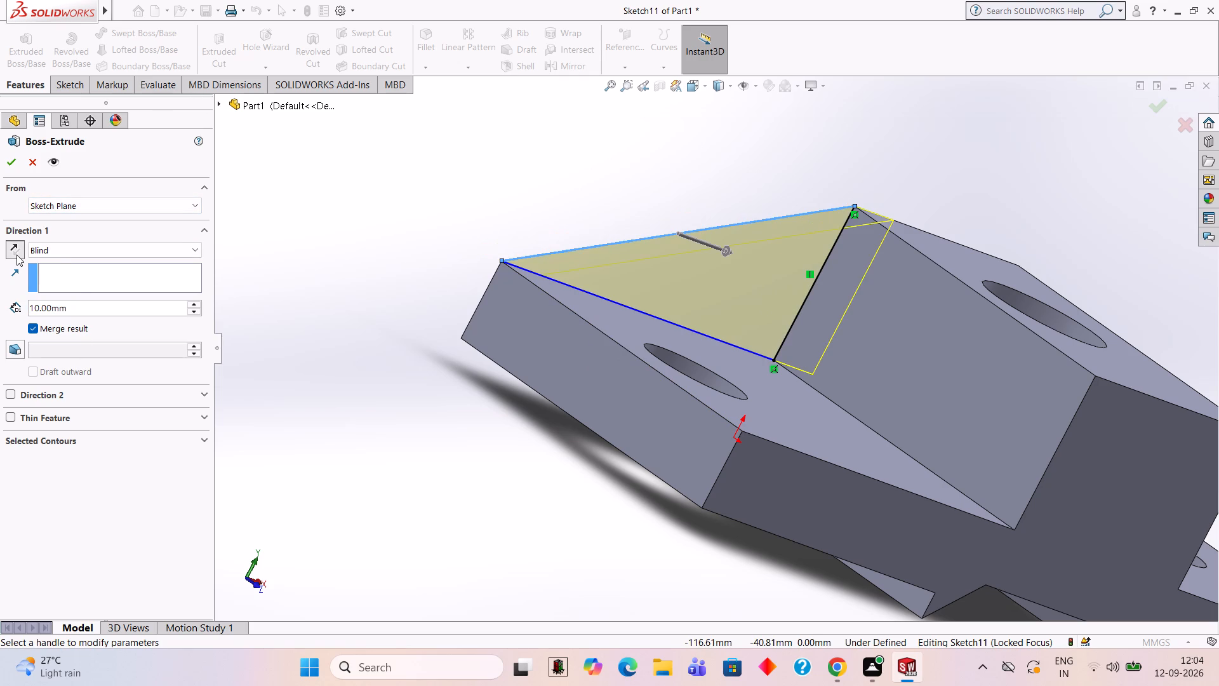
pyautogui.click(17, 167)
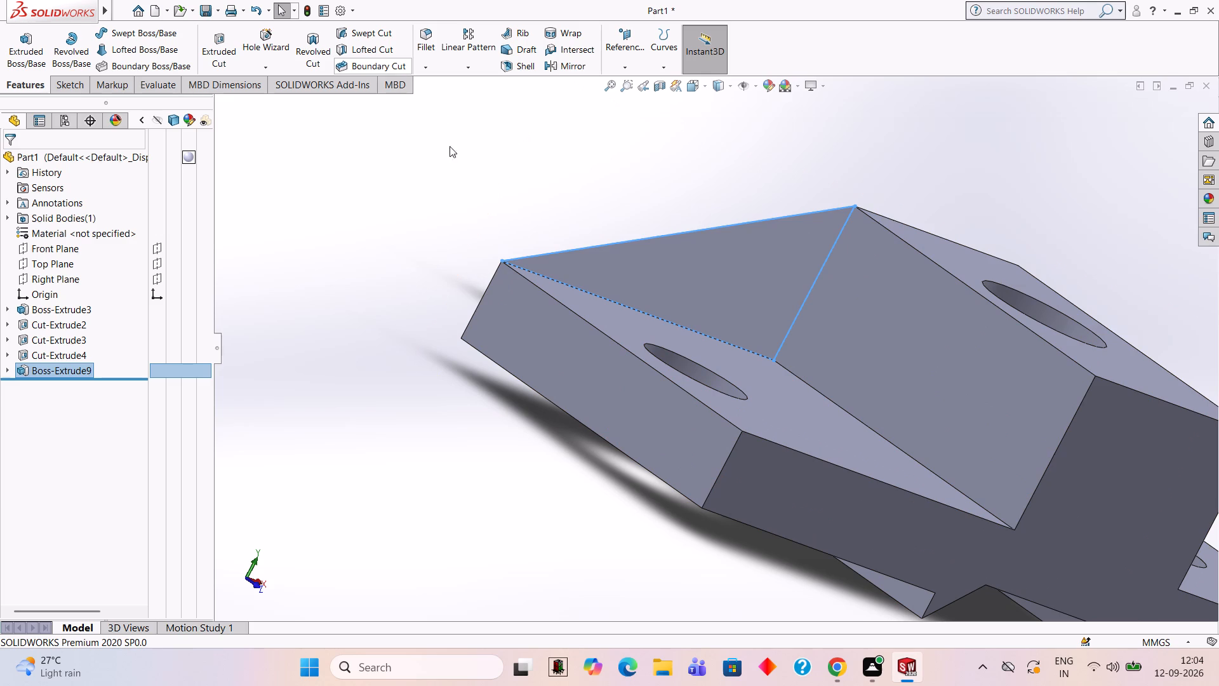
# Examine the extruded triangular rib from several sides to check its position against the arms and the raised centre.
pyautogui.rightClick(397, 189)
pyautogui.click(445, 217)
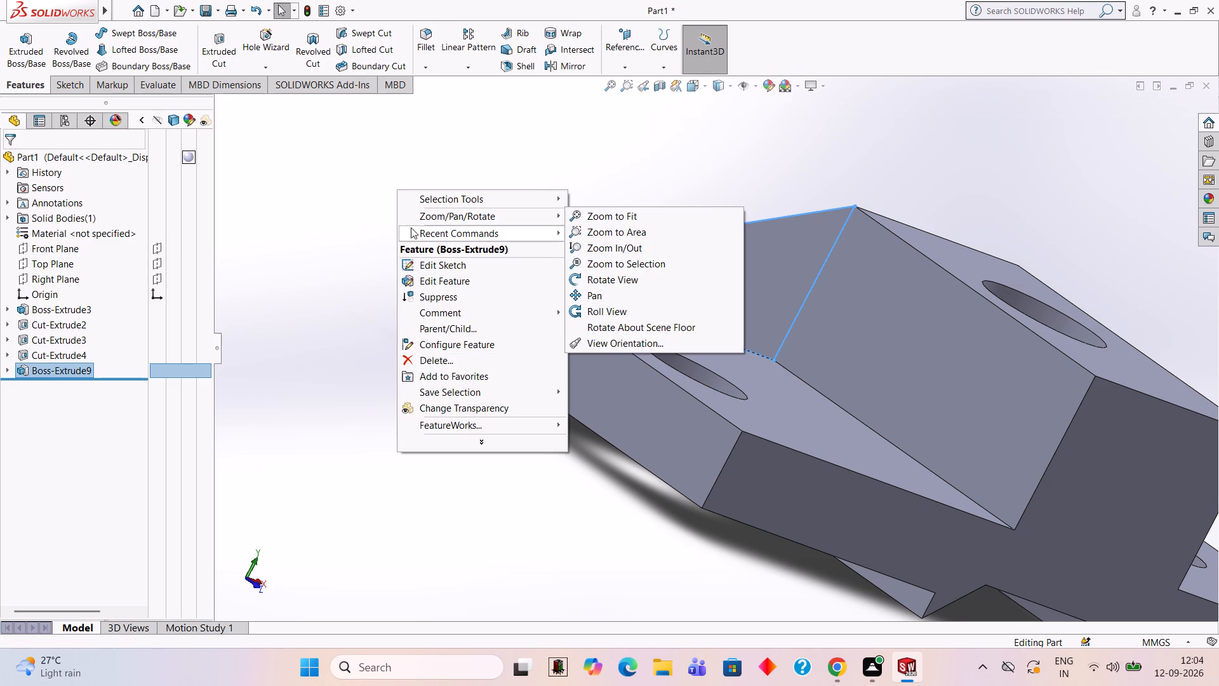
pyautogui.click(505, 219)
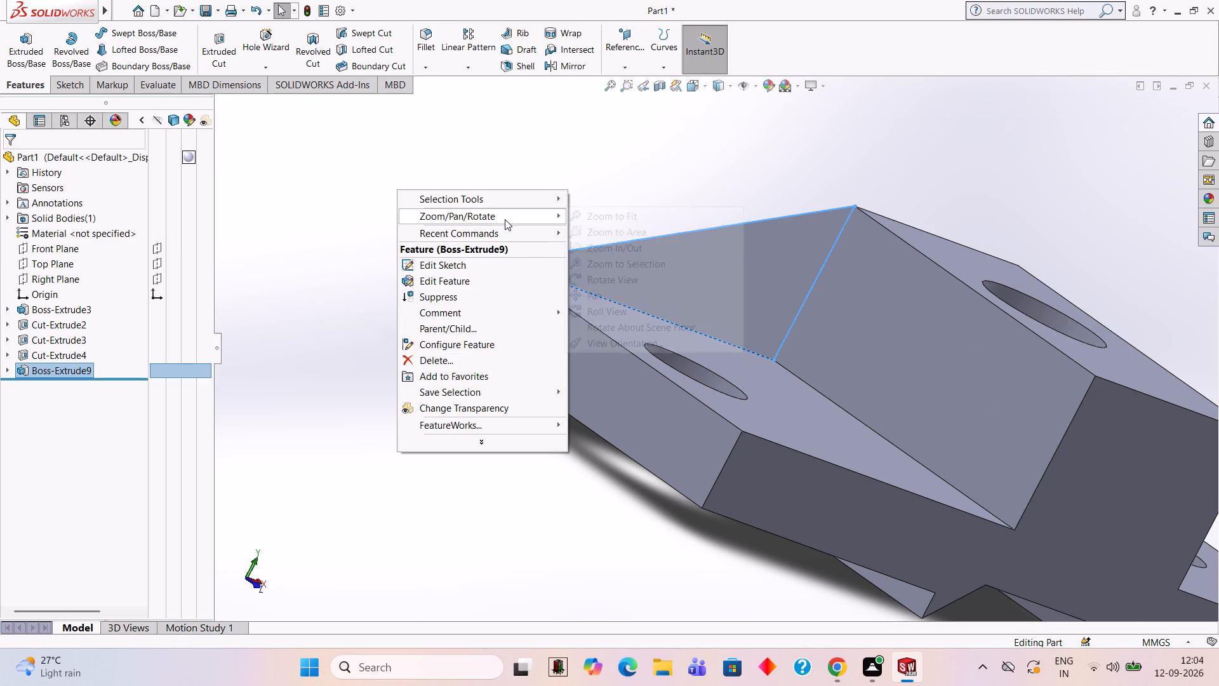
pyautogui.click(615, 286)
pyautogui.moveTo(468, 300); pyautogui.dragTo(560, 407)
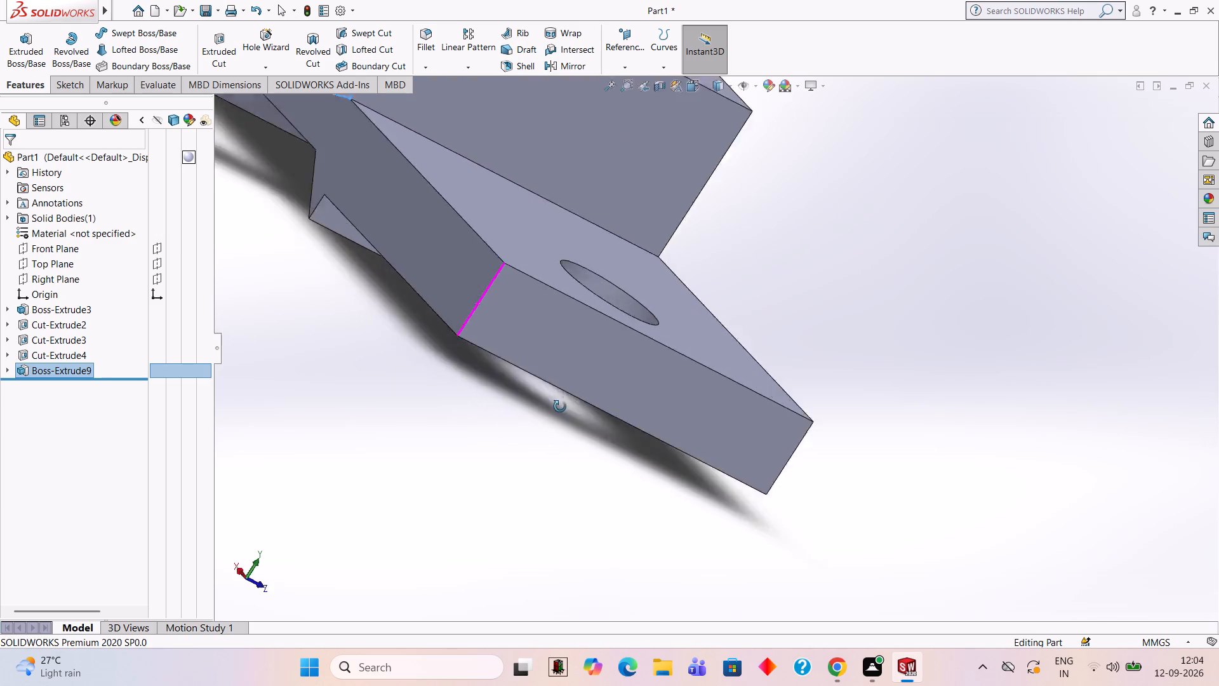
pyautogui.moveTo(560, 407); pyautogui.dragTo(523, 189)
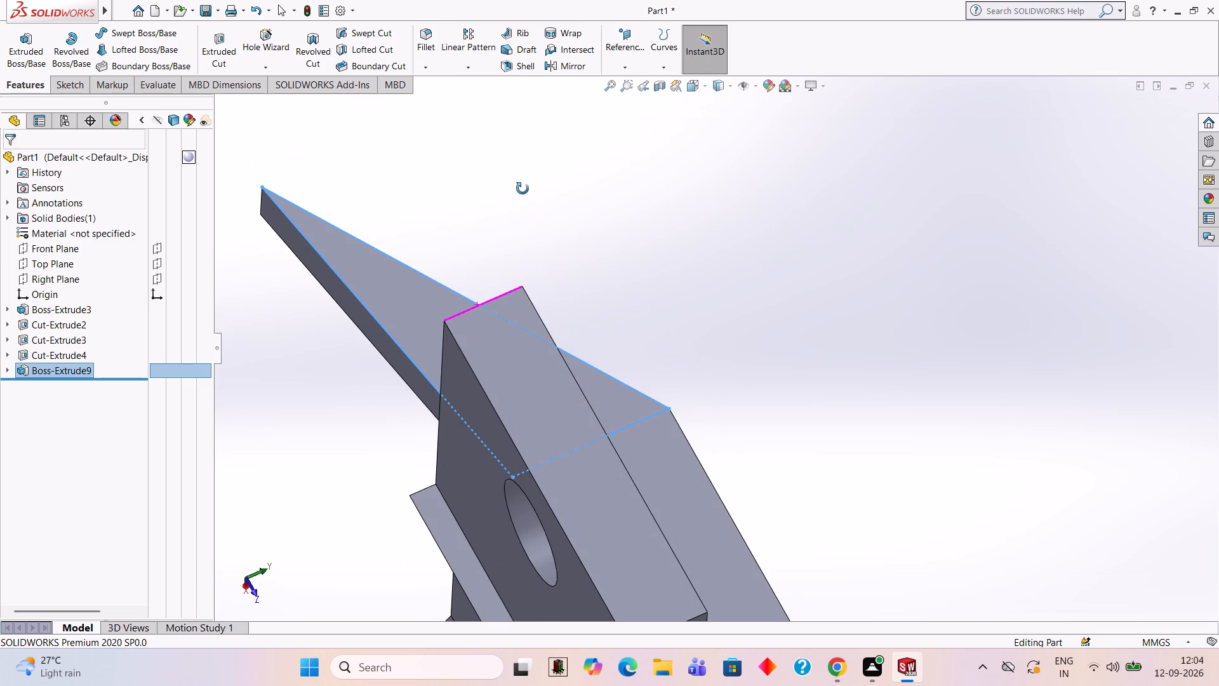
pyautogui.moveTo(523, 189); pyautogui.dragTo(354, 237)
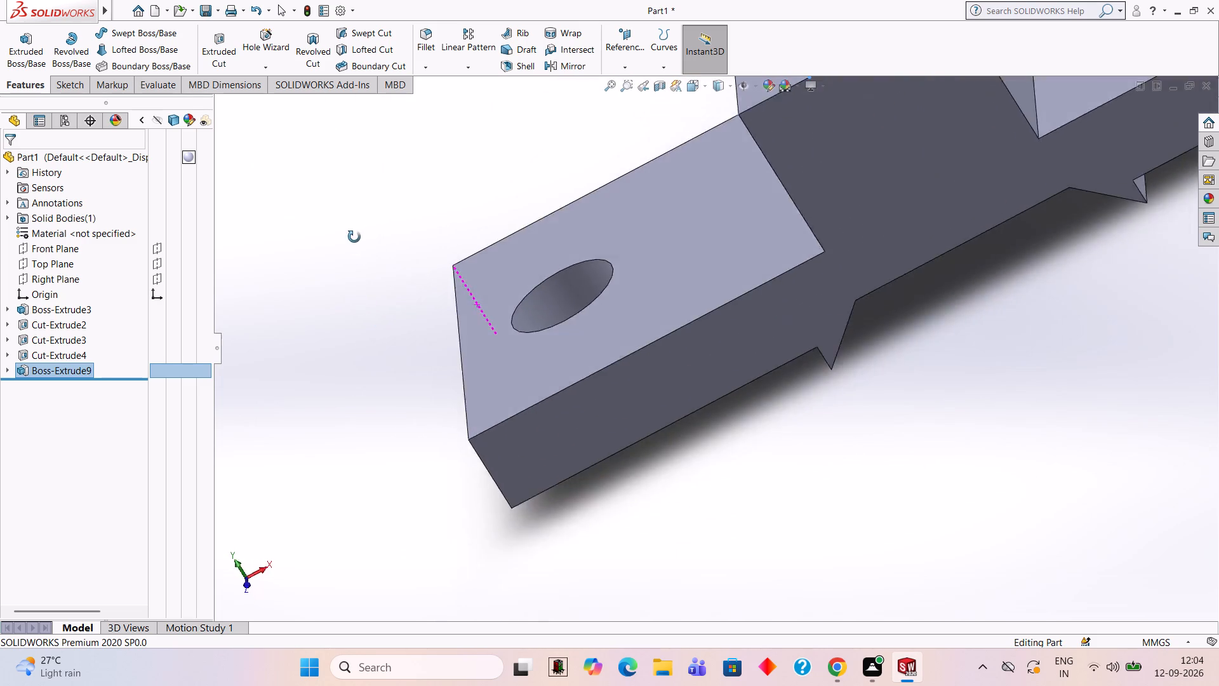
pyautogui.moveTo(354, 237); pyautogui.dragTo(462, 154)
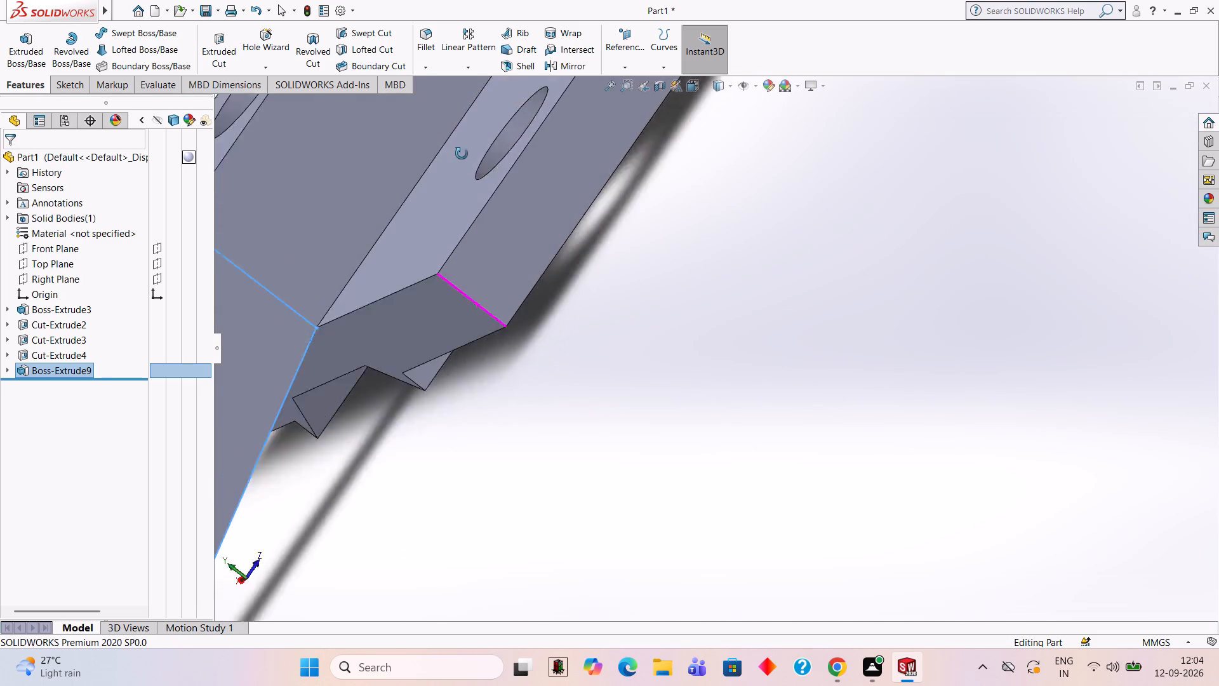
pyautogui.moveTo(462, 154); pyautogui.dragTo(842, 308)
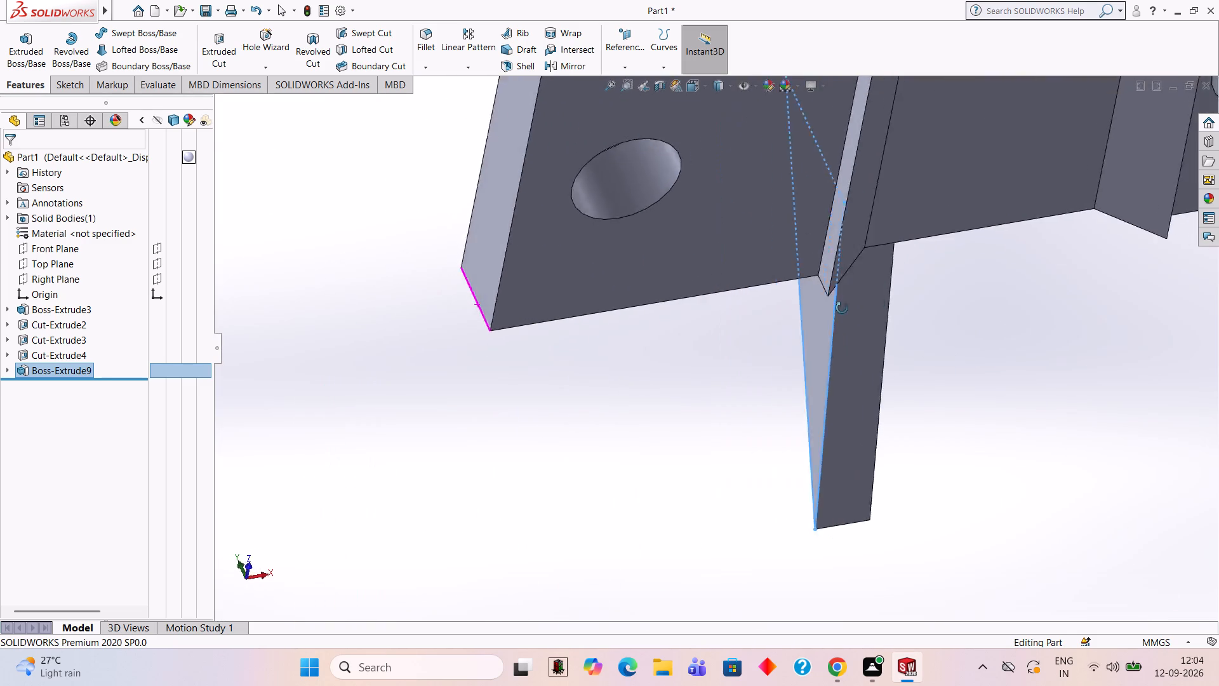
pyautogui.moveTo(842, 308); pyautogui.dragTo(636, 245)
pyautogui.scroll(4, 623, 264)
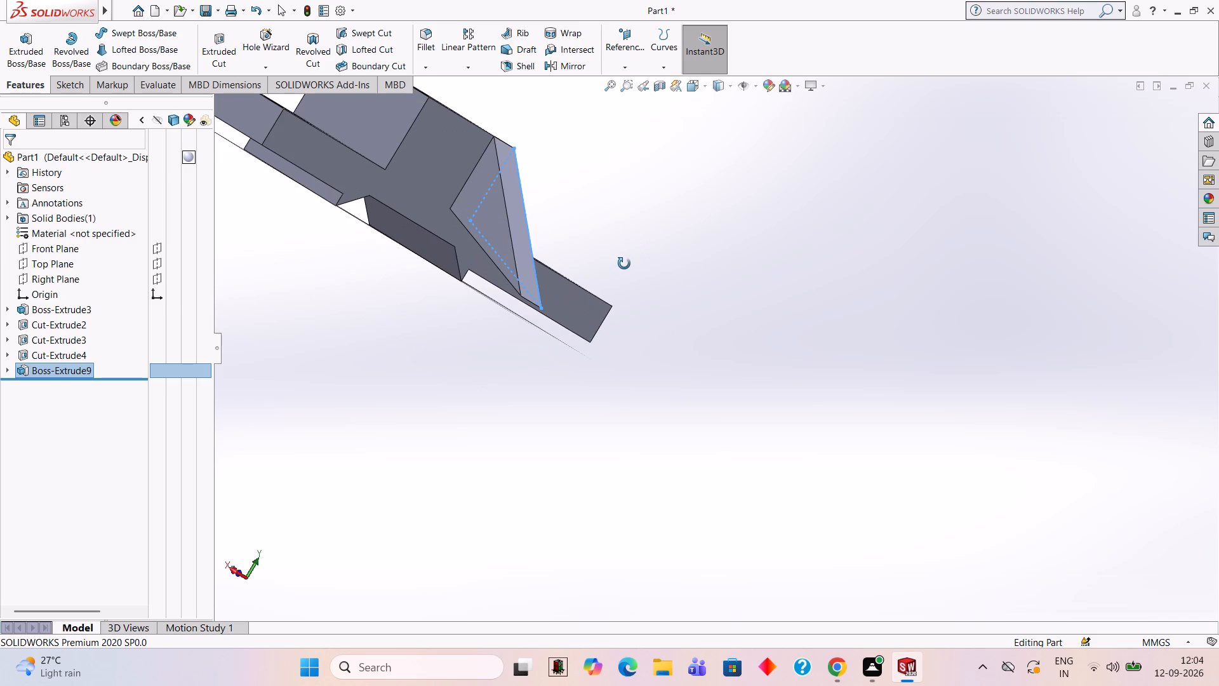
pyautogui.moveTo(776, 410); pyautogui.dragTo(630, 293)
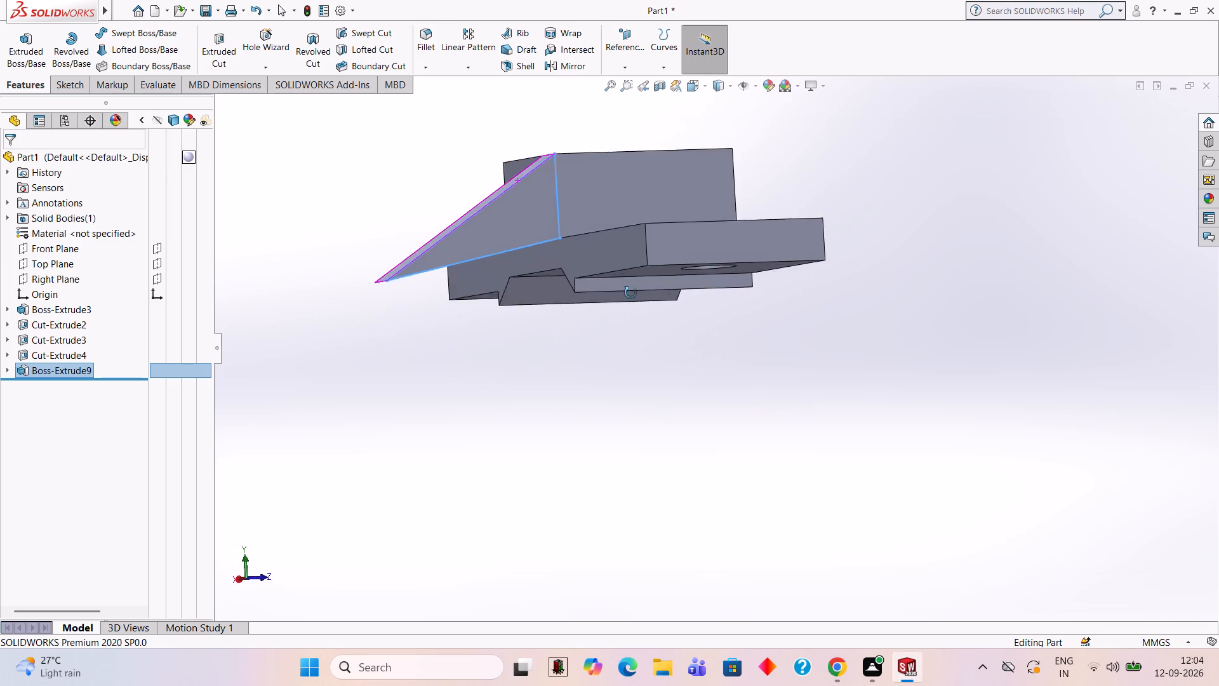
pyautogui.moveTo(630, 293); pyautogui.dragTo(700, 351)
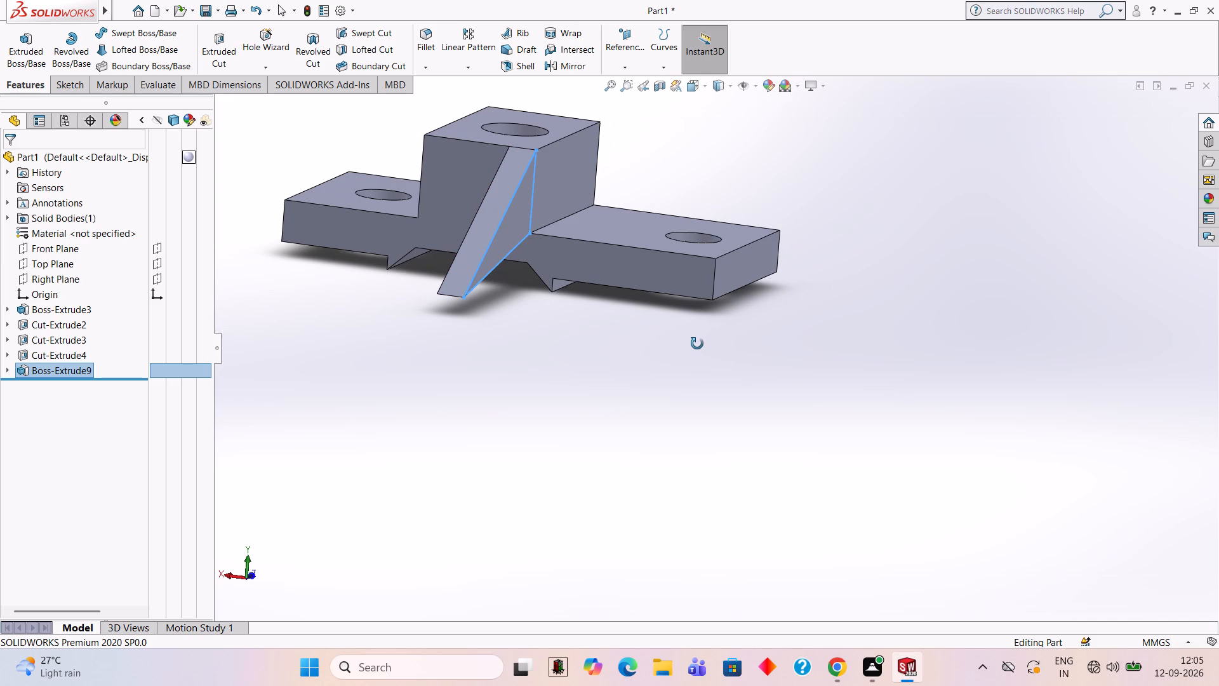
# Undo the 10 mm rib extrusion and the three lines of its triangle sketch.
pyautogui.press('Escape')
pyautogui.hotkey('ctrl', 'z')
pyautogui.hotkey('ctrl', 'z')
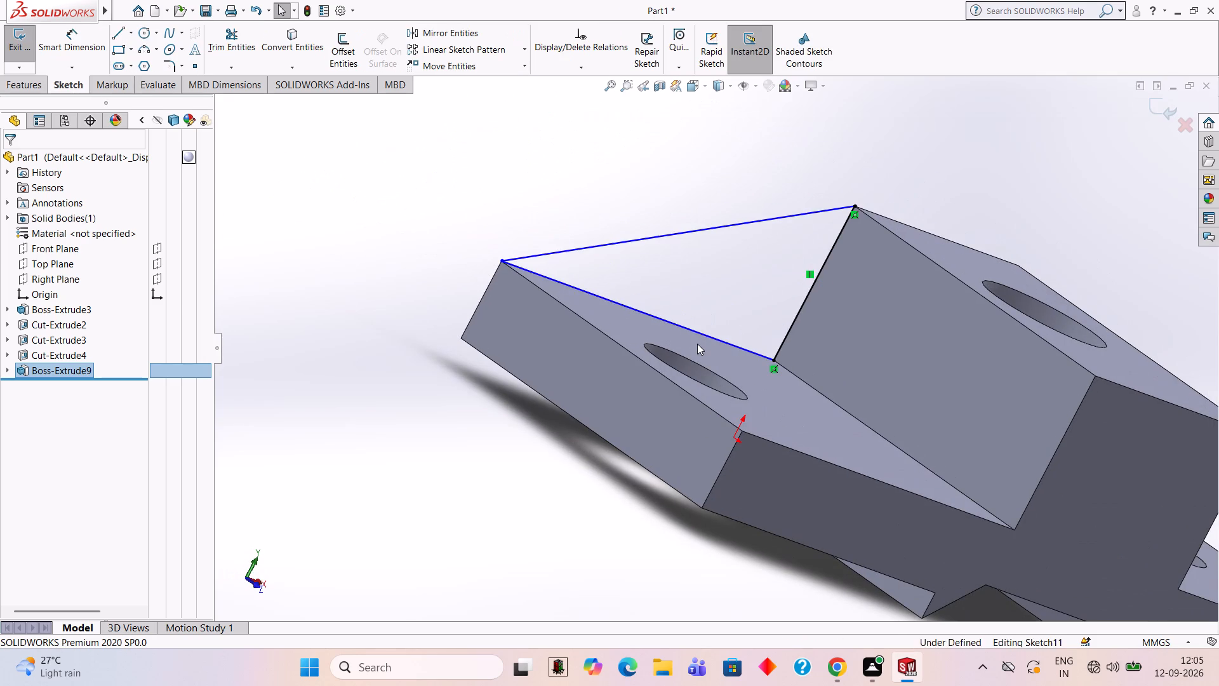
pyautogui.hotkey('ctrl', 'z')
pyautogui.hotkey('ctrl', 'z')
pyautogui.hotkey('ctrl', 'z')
# Turn the model to show the raised centre's opposite side face and close the emptied triangle sketch.
pyautogui.scroll(2, 765, 352)
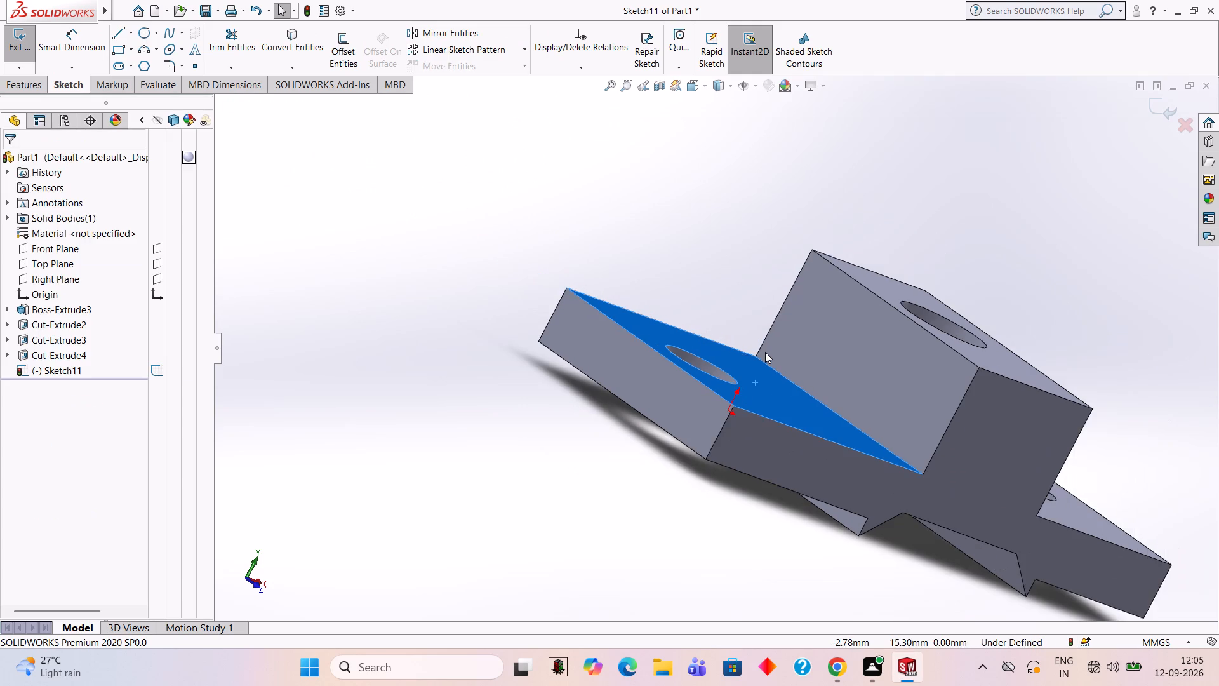
pyautogui.scroll(2, 765, 352)
pyautogui.rightClick(1116, 241)
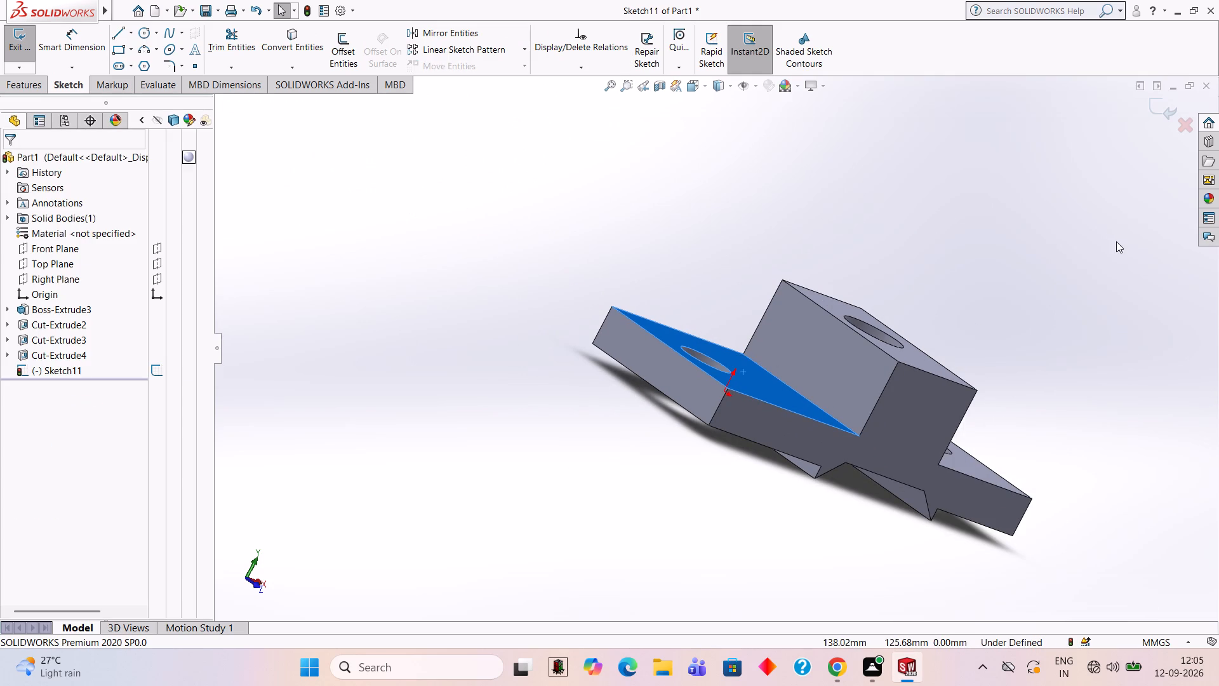
pyautogui.click(1150, 269)
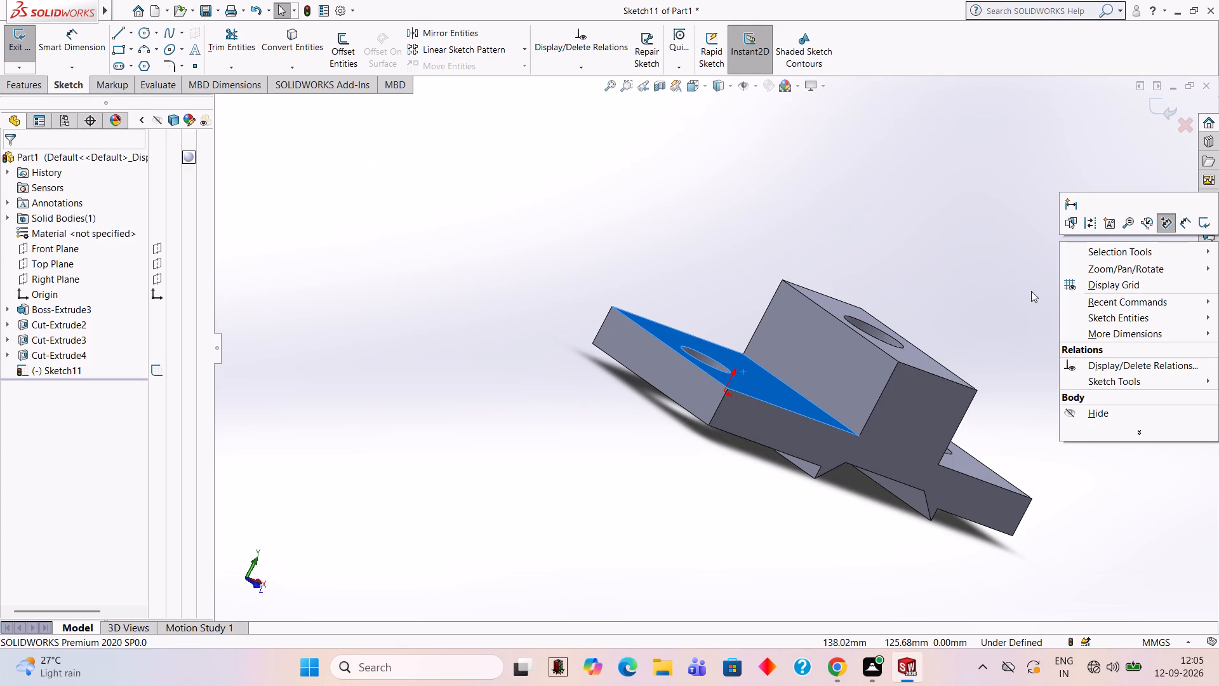
pyautogui.click(1143, 267)
pyautogui.click(964, 312)
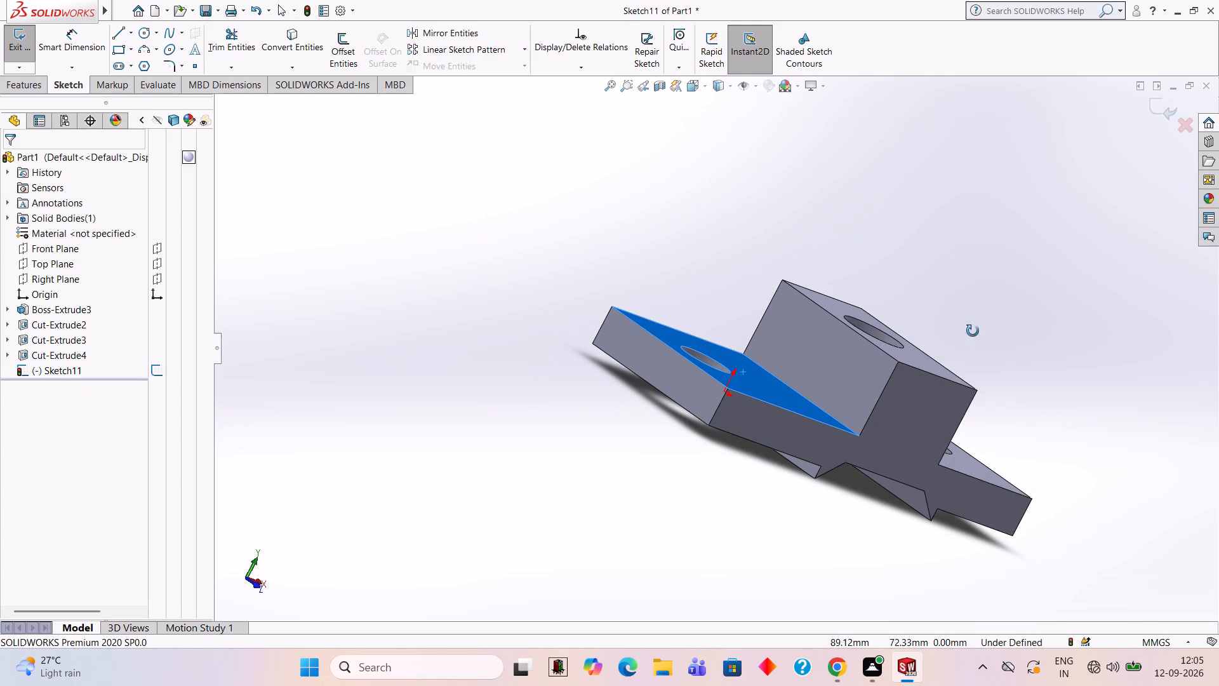
pyautogui.moveTo(1141, 435); pyautogui.dragTo(994, 457)
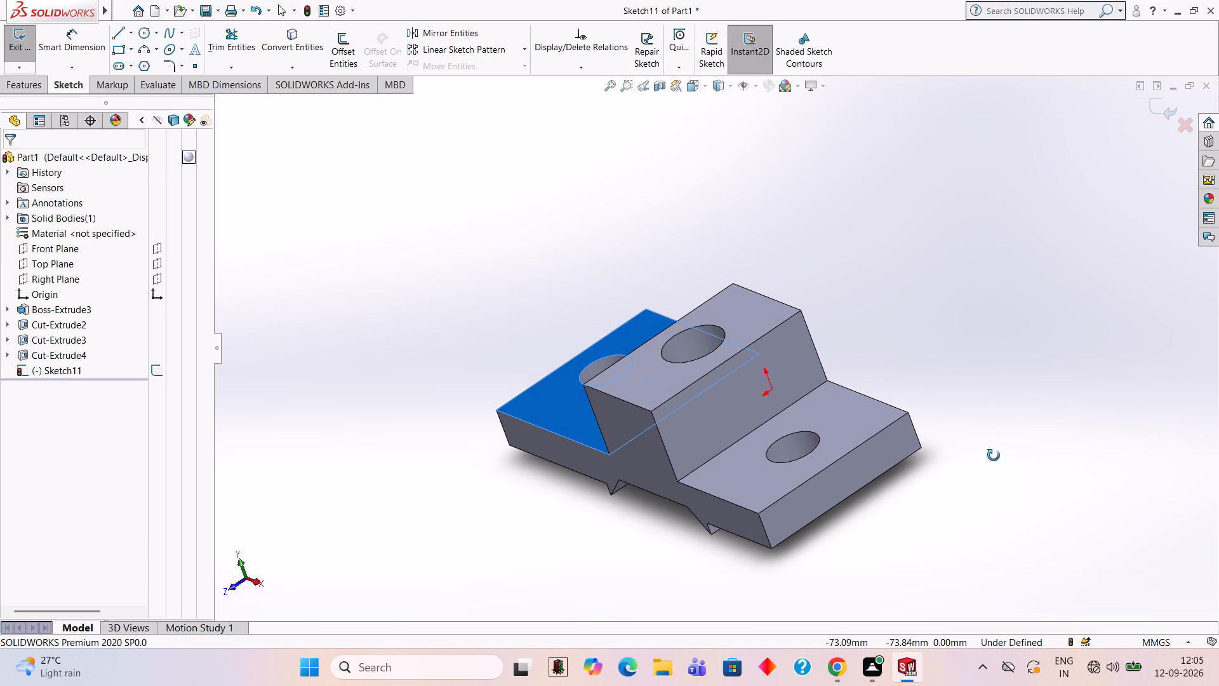
pyautogui.press('Escape')
pyautogui.press('Escape')
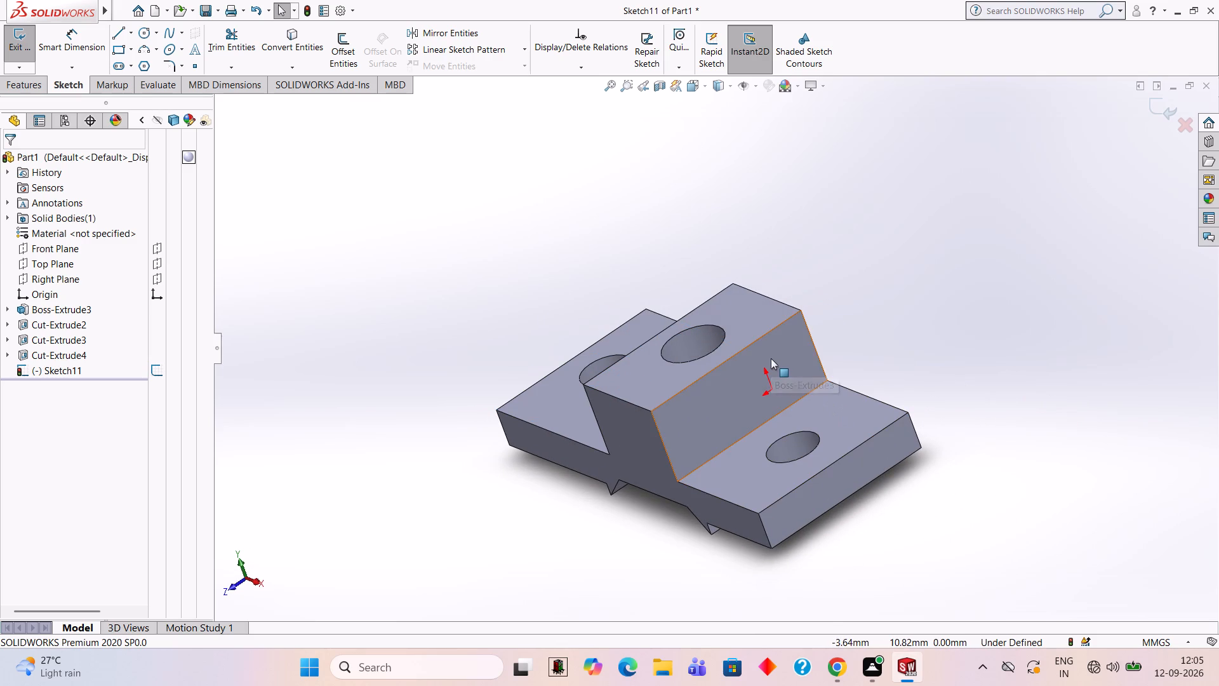
pyautogui.click(774, 358)
pyautogui.click(782, 356)
pyautogui.rightClick(782, 356)
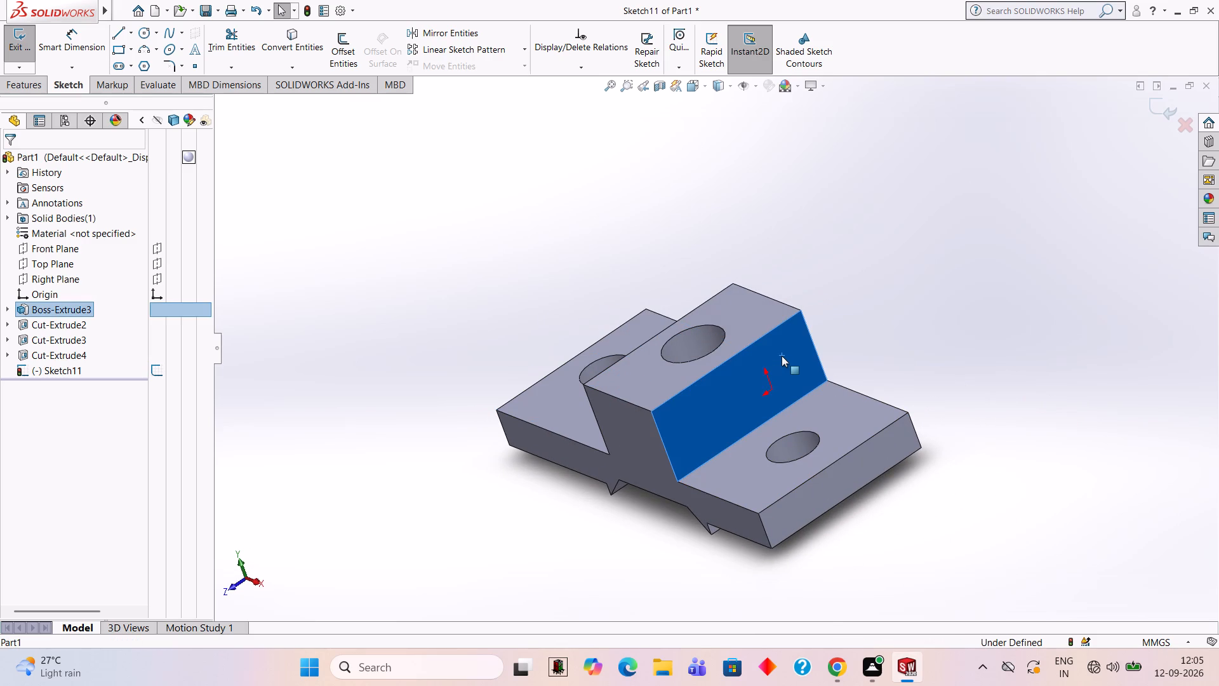
pyautogui.click(858, 267)
pyautogui.rightClick(797, 347)
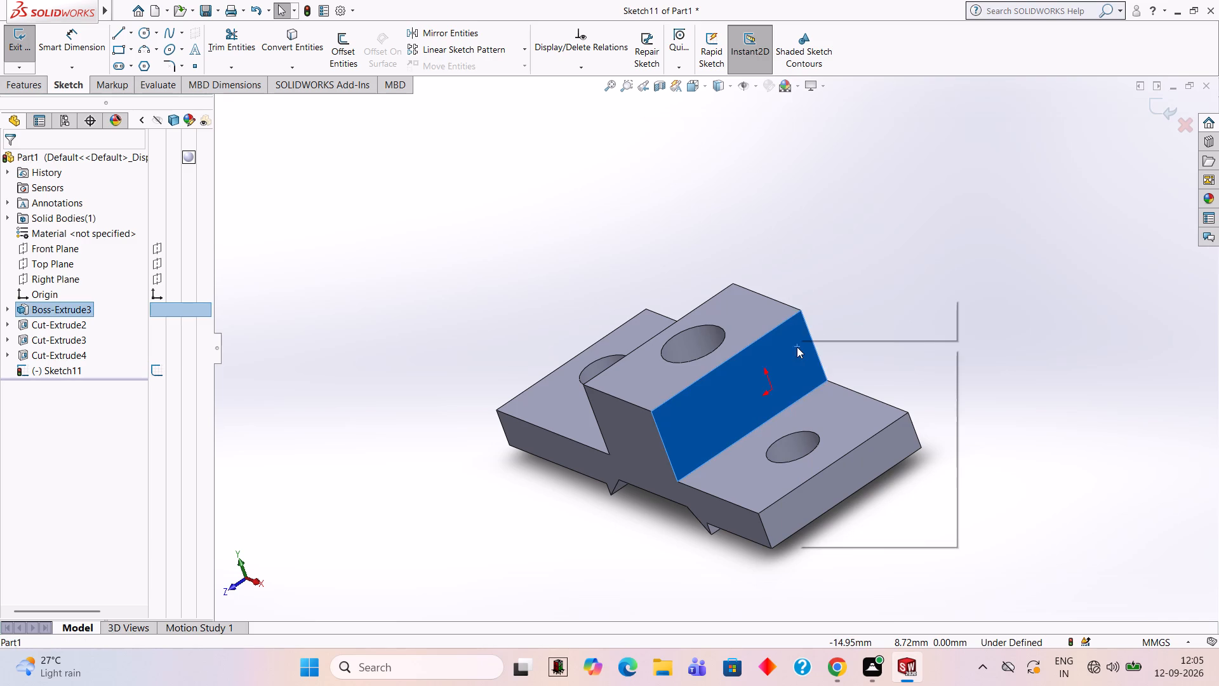
pyautogui.click(828, 237)
pyautogui.click(796, 346)
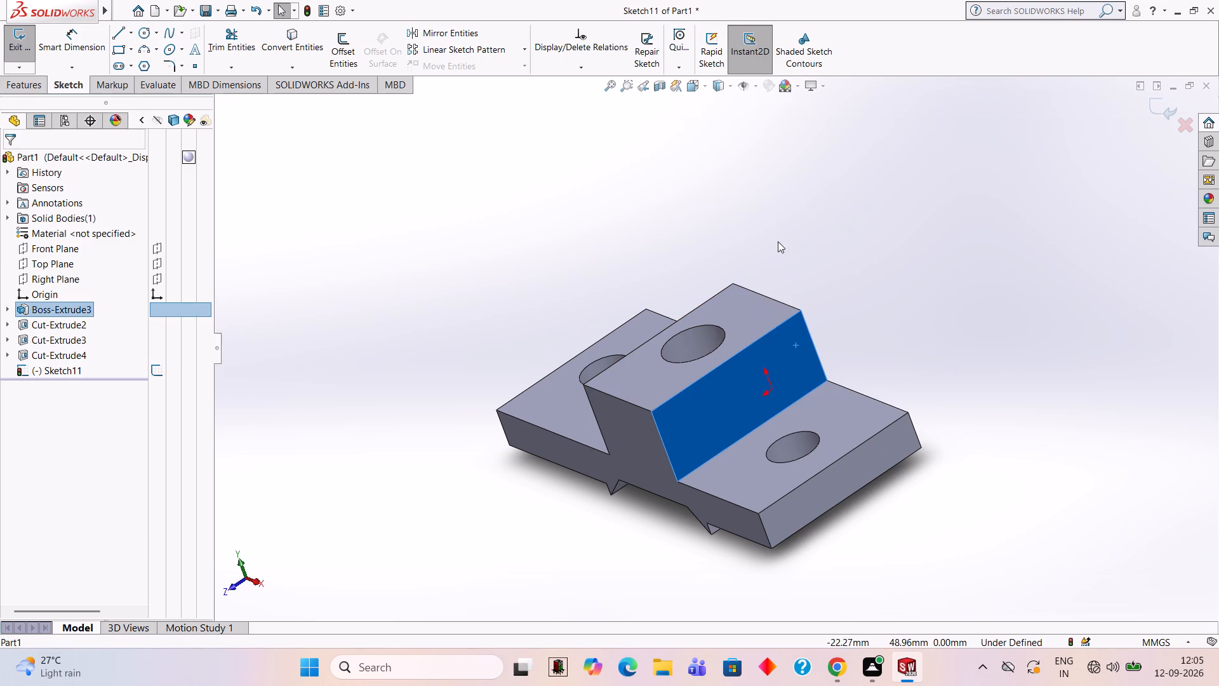
pyautogui.click(778, 241)
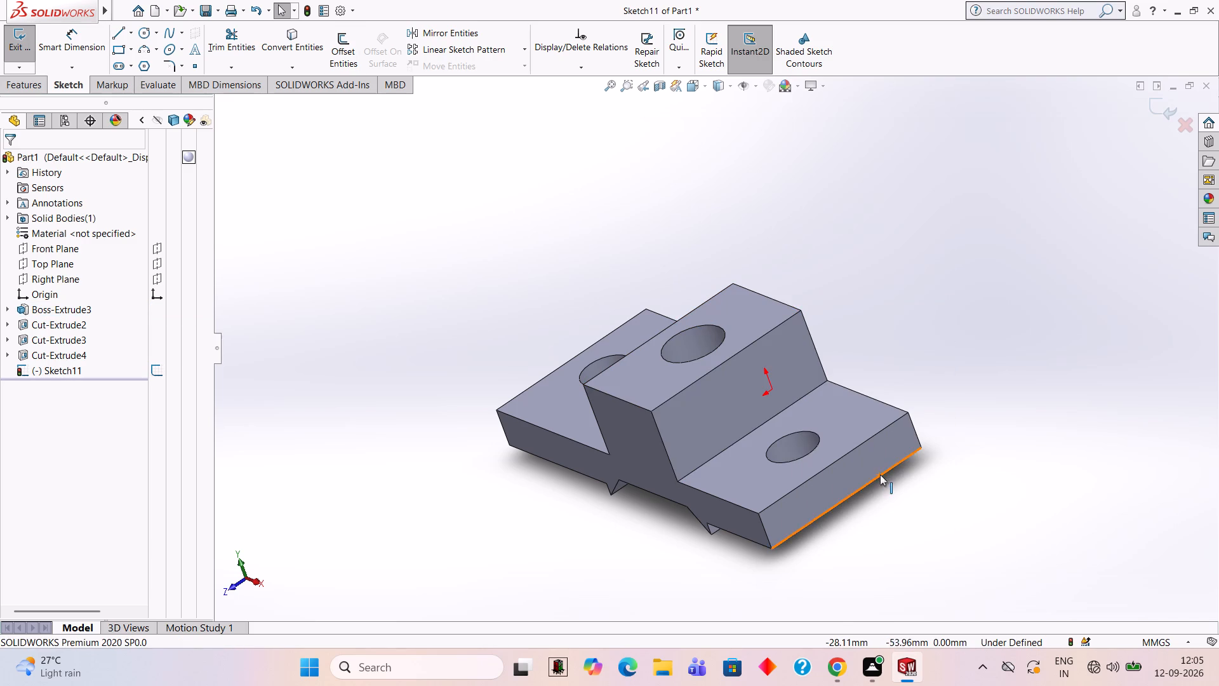
pyautogui.click(850, 420)
pyautogui.click(934, 302)
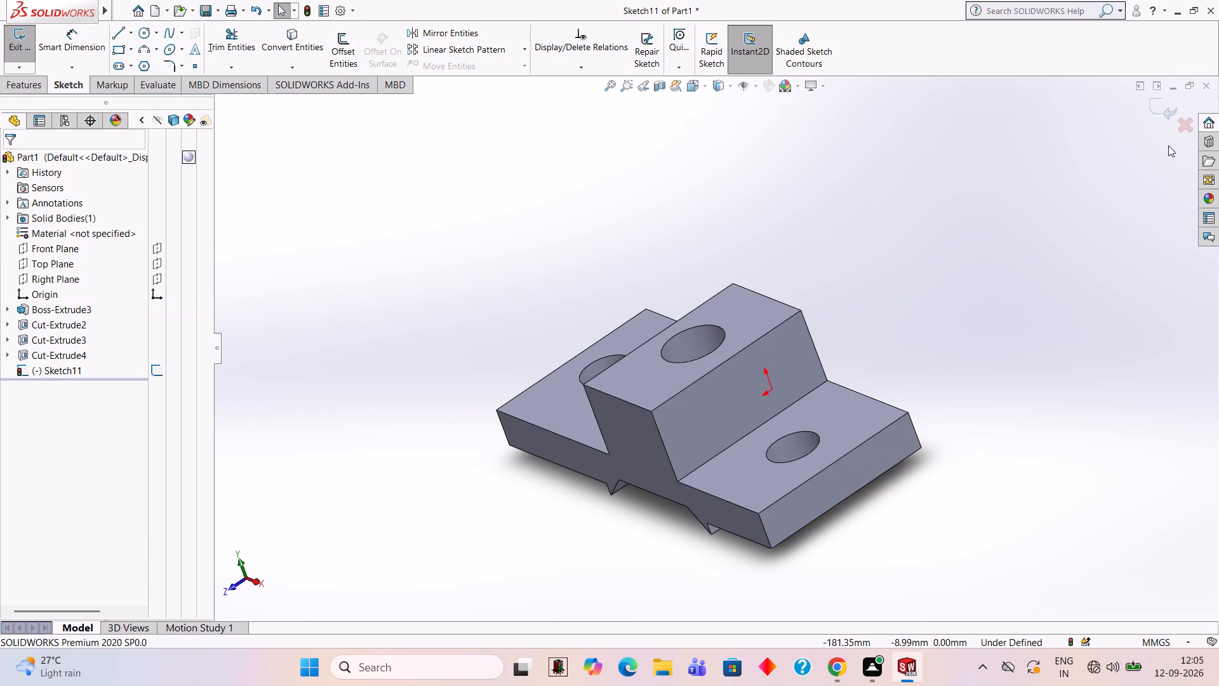
pyautogui.click(1151, 111)
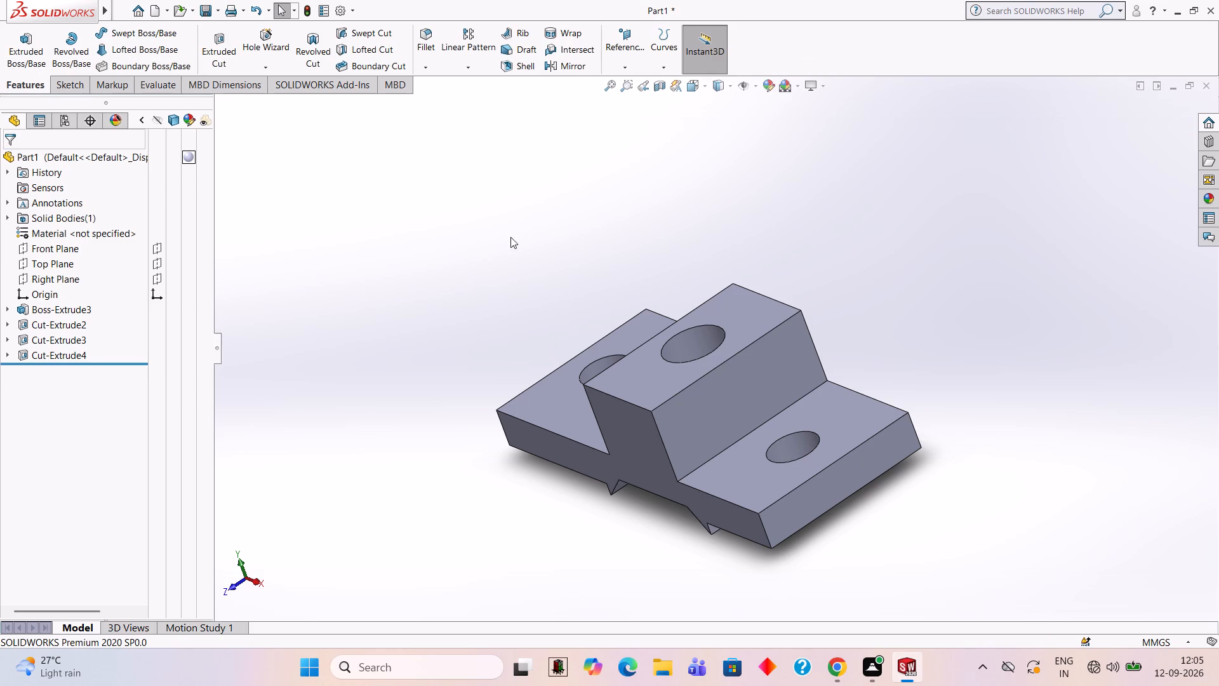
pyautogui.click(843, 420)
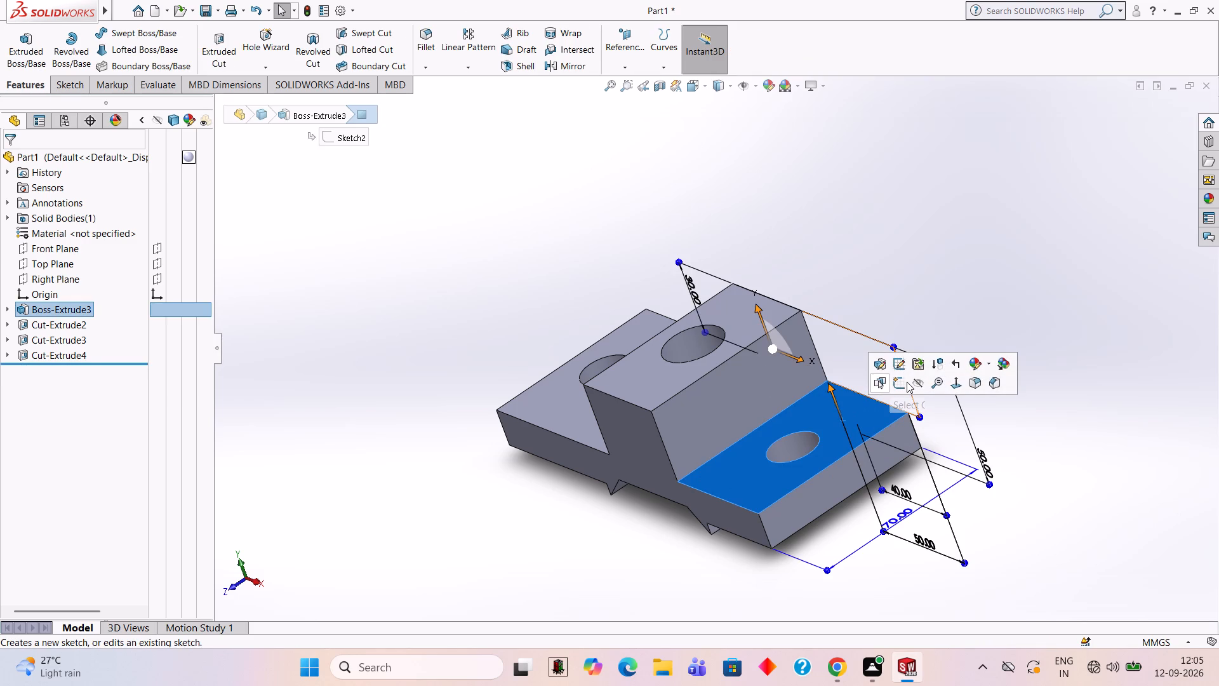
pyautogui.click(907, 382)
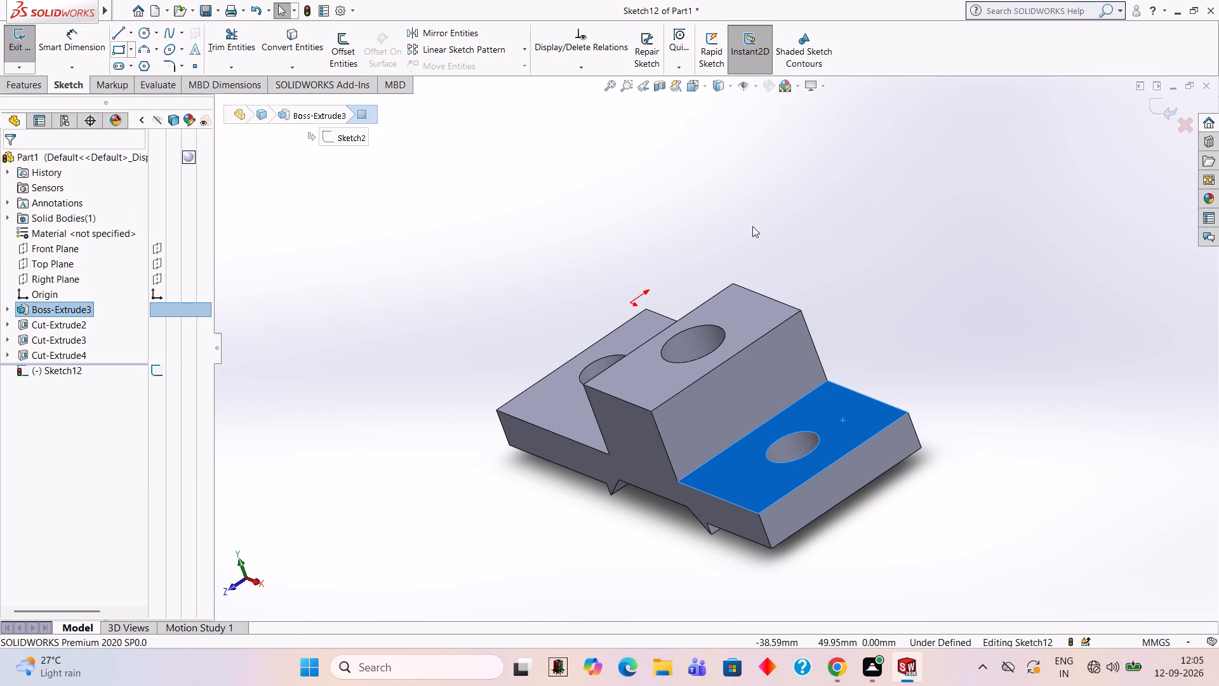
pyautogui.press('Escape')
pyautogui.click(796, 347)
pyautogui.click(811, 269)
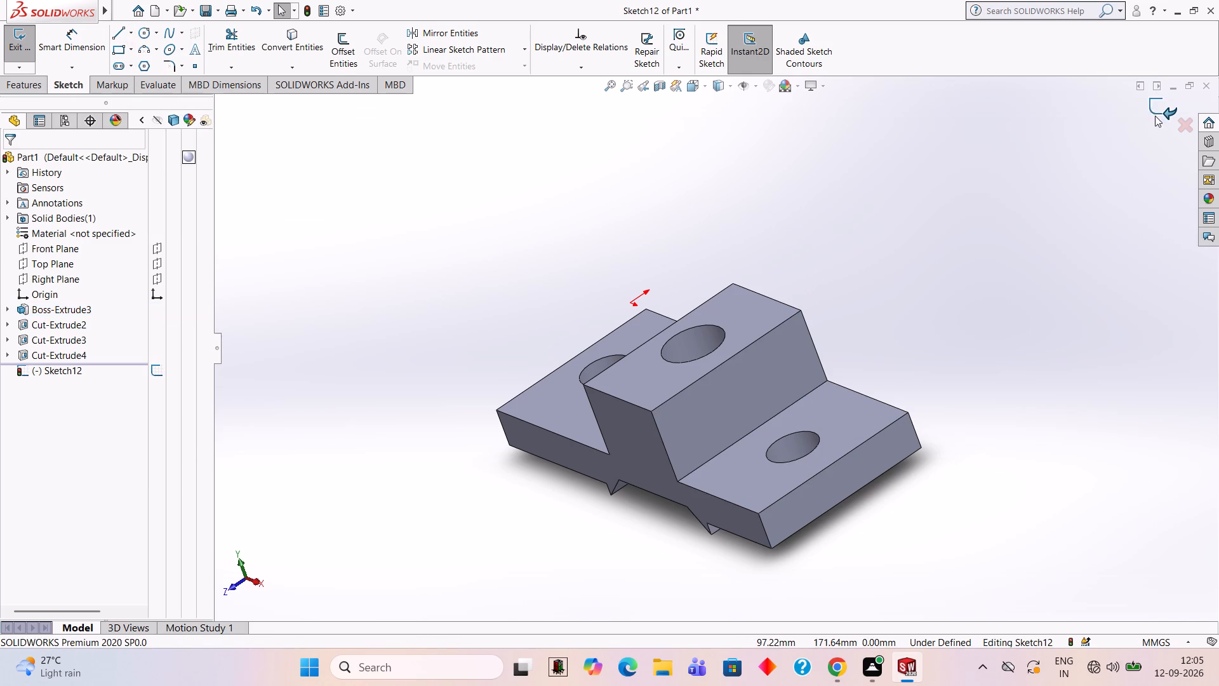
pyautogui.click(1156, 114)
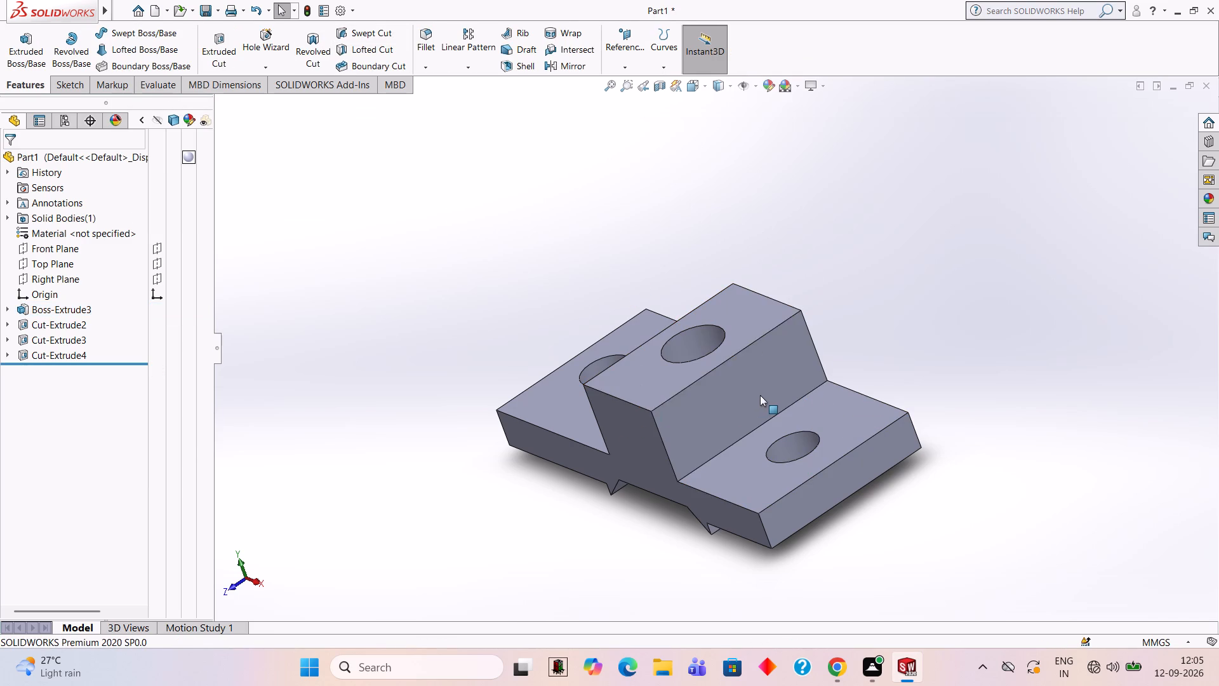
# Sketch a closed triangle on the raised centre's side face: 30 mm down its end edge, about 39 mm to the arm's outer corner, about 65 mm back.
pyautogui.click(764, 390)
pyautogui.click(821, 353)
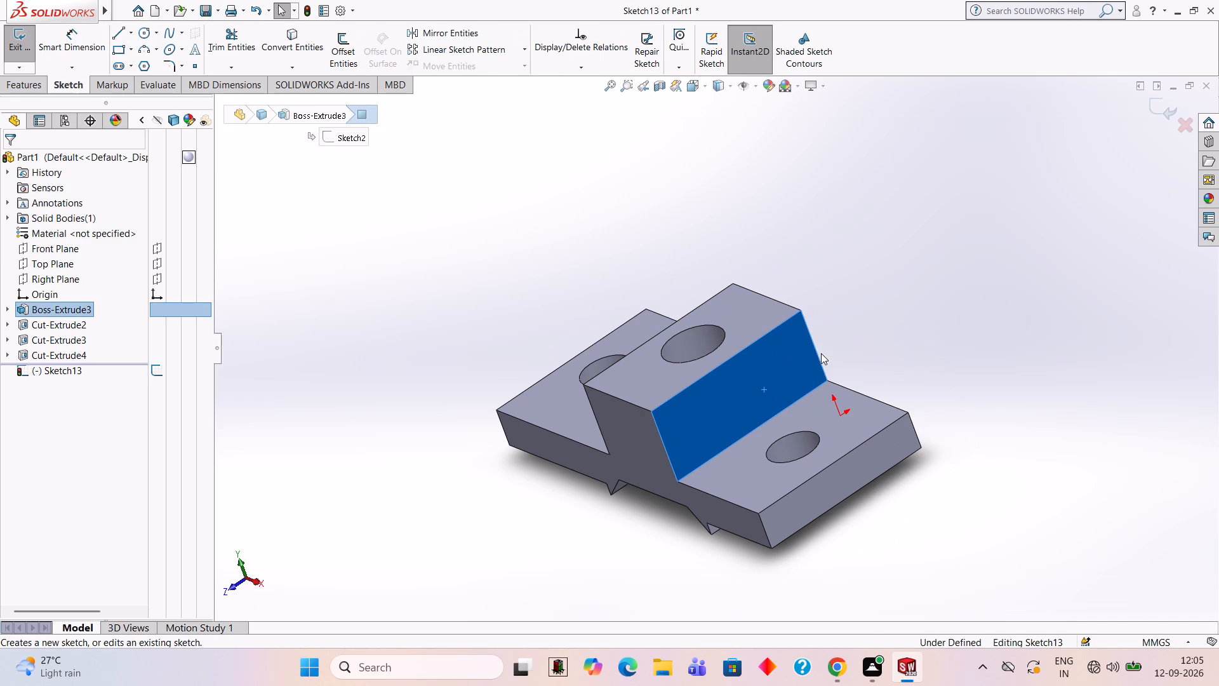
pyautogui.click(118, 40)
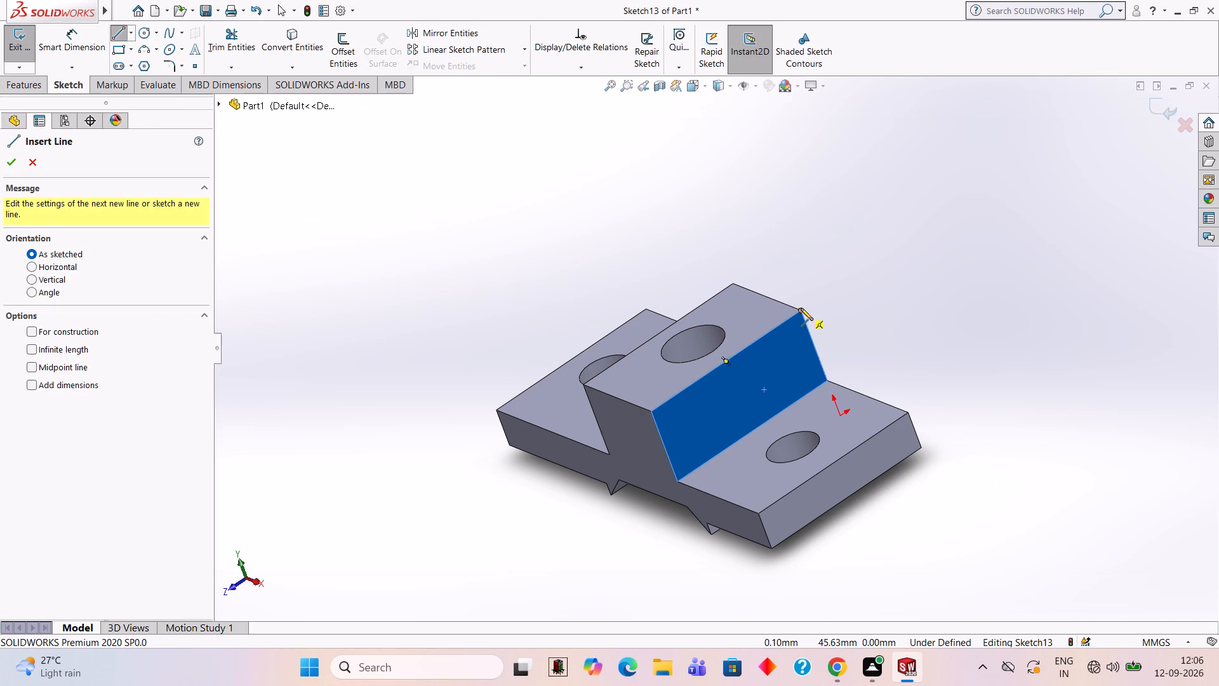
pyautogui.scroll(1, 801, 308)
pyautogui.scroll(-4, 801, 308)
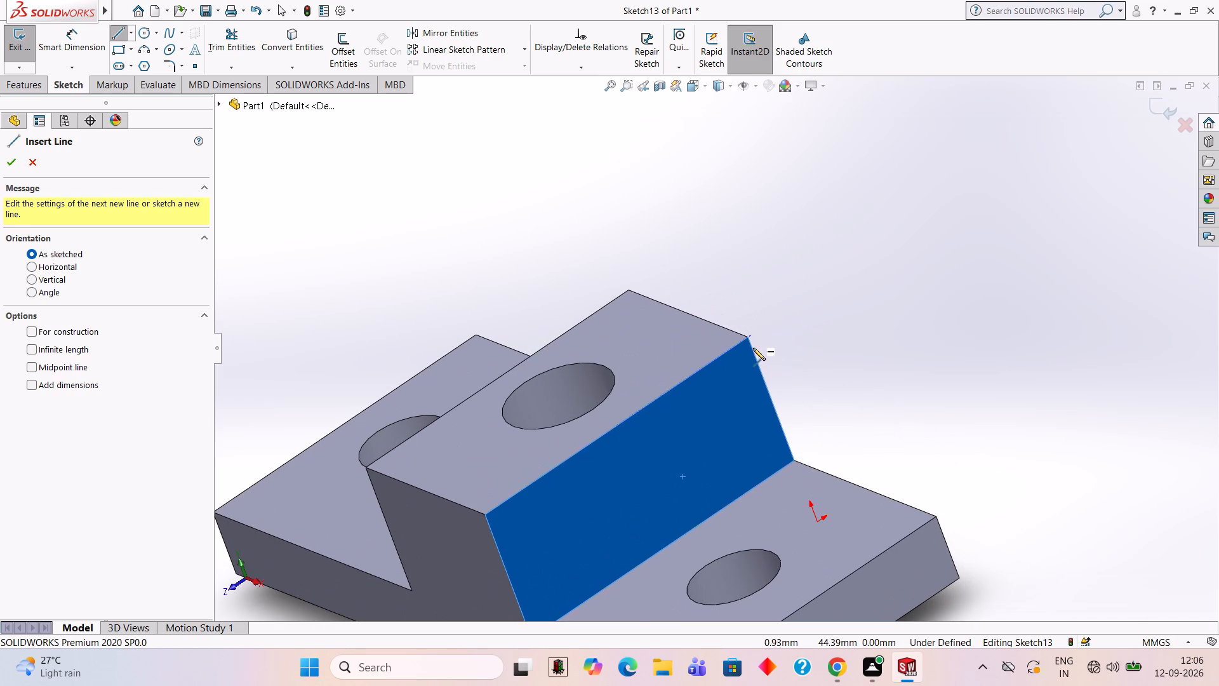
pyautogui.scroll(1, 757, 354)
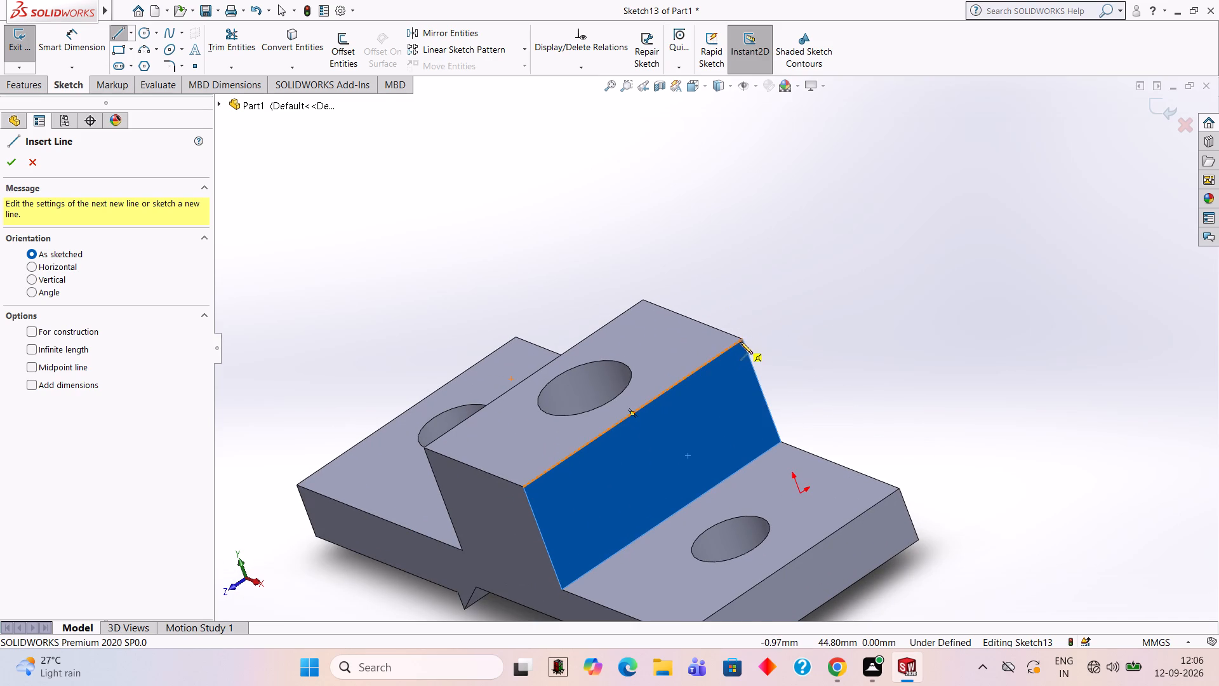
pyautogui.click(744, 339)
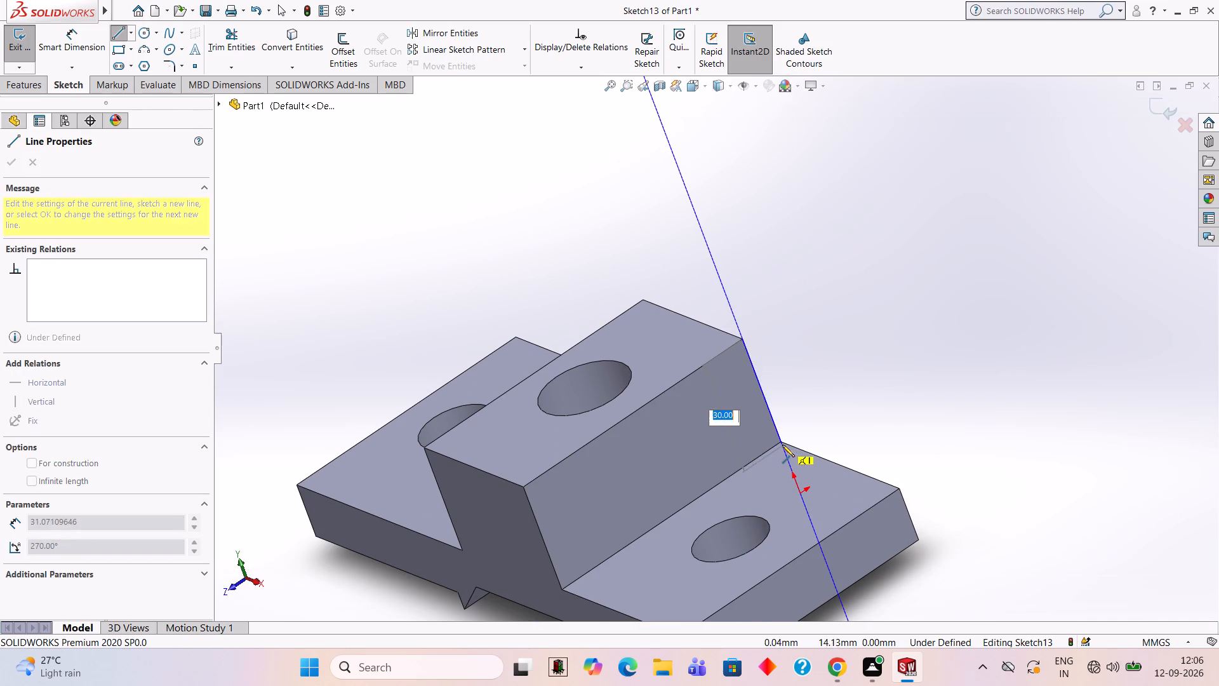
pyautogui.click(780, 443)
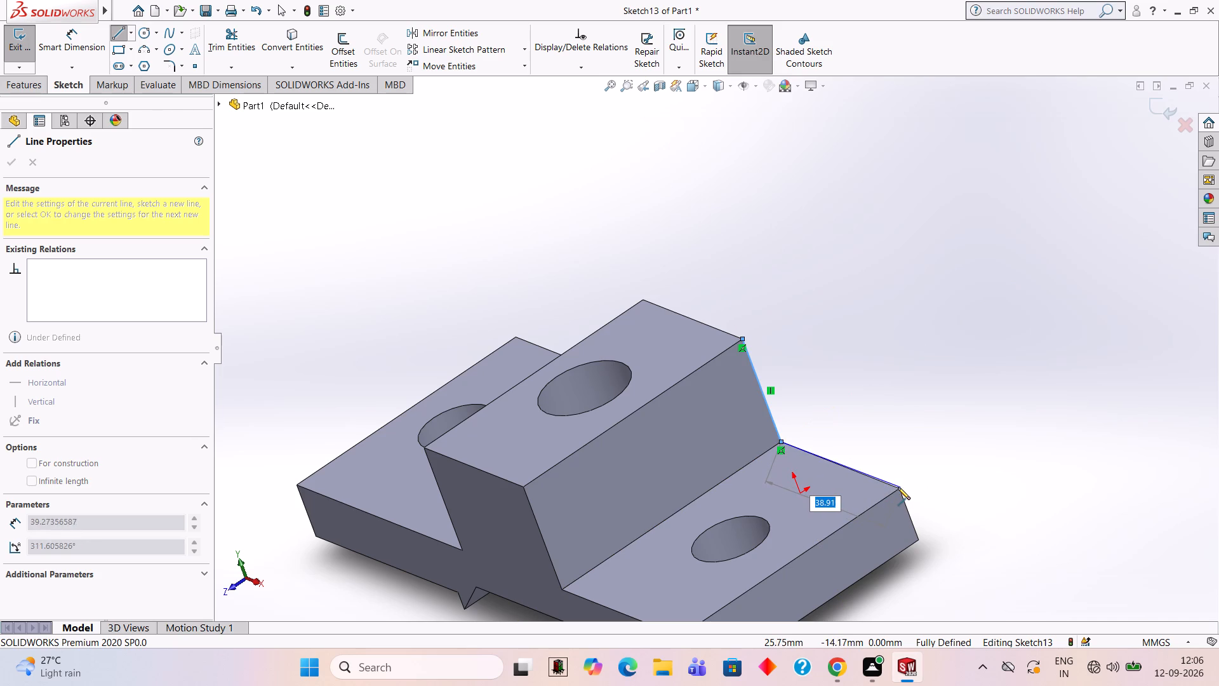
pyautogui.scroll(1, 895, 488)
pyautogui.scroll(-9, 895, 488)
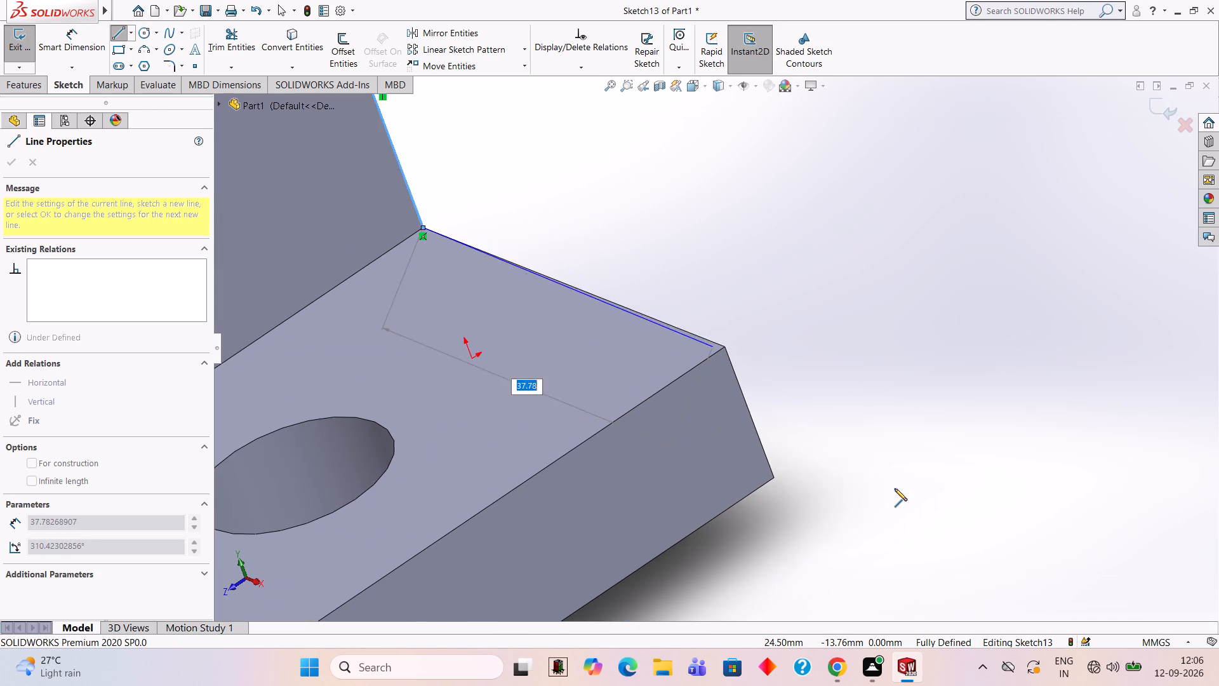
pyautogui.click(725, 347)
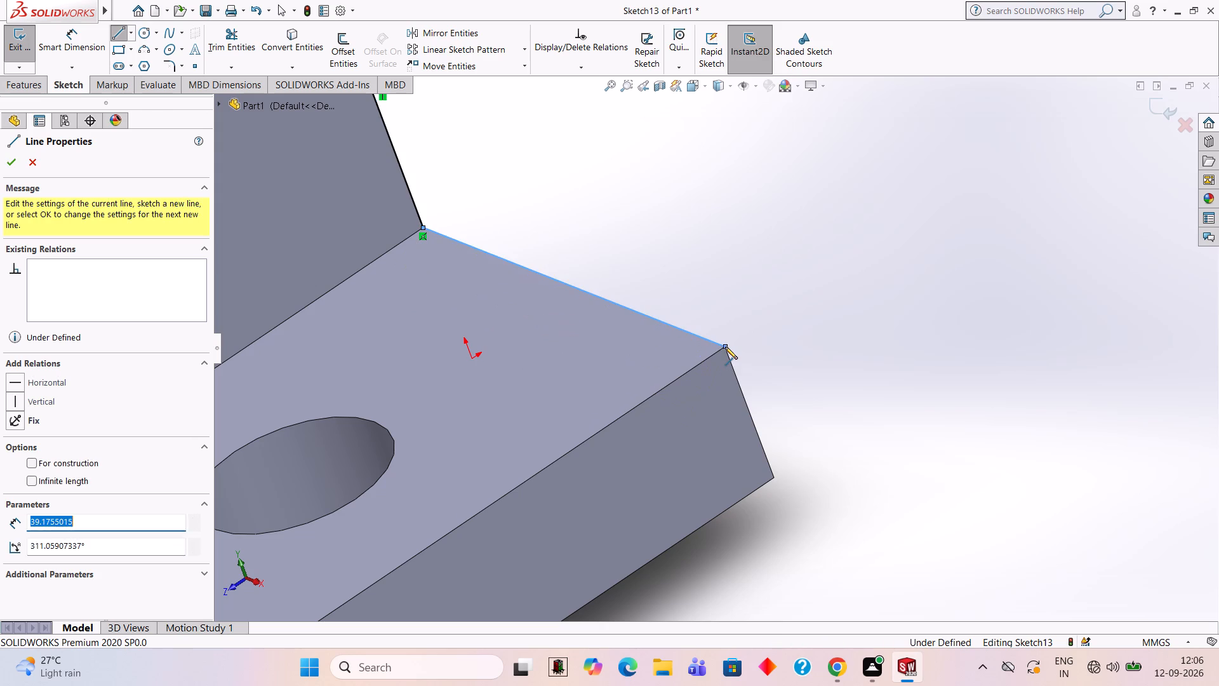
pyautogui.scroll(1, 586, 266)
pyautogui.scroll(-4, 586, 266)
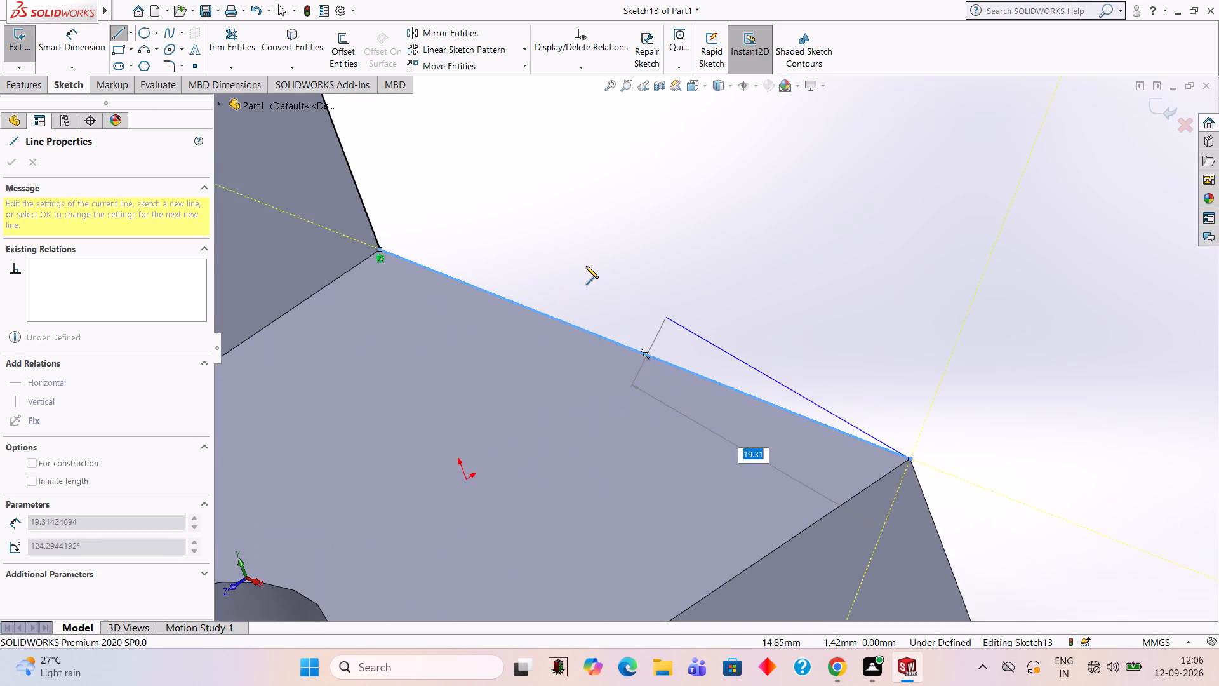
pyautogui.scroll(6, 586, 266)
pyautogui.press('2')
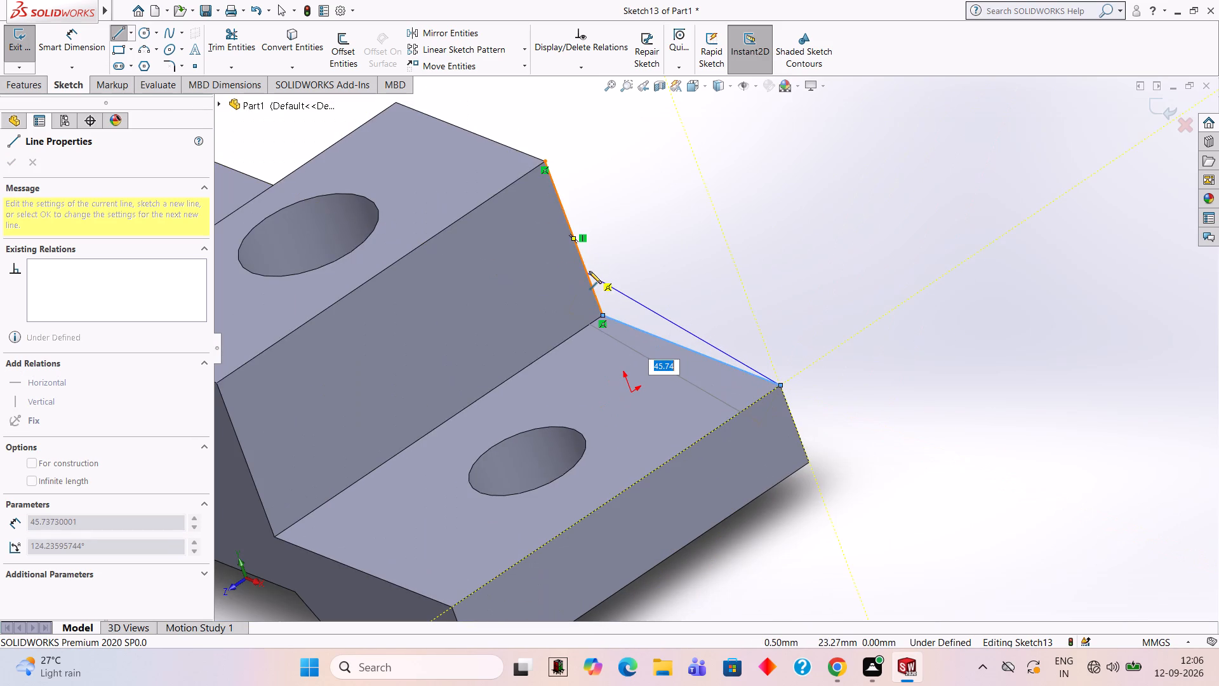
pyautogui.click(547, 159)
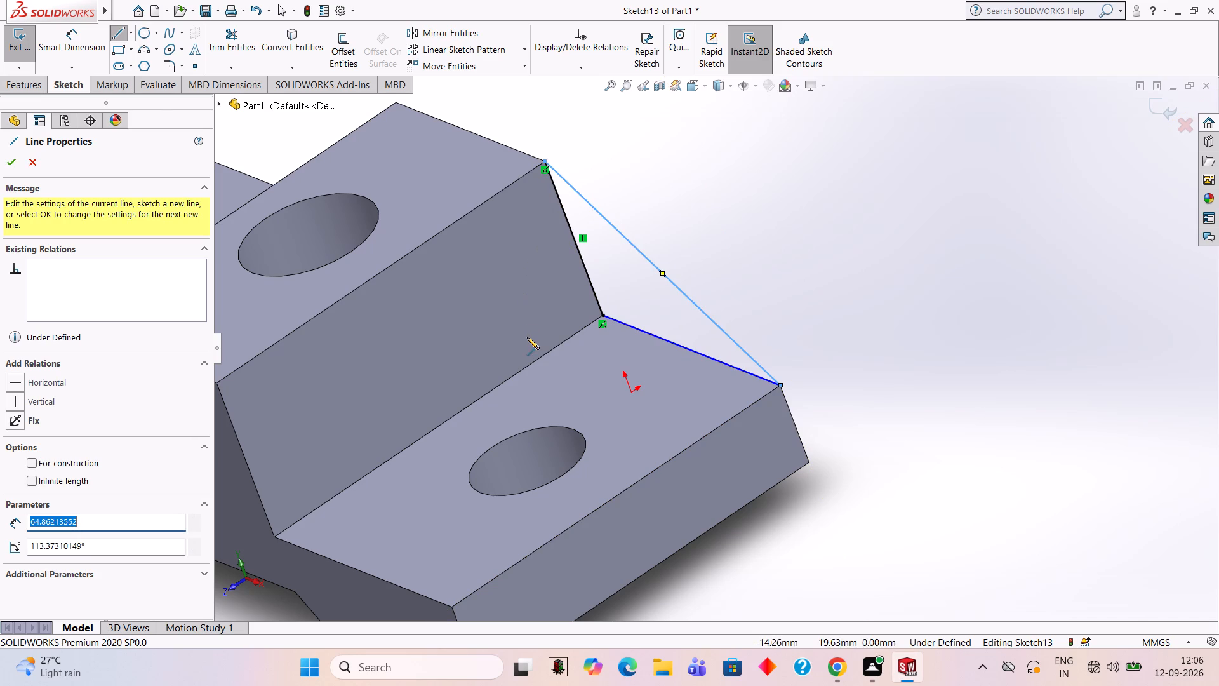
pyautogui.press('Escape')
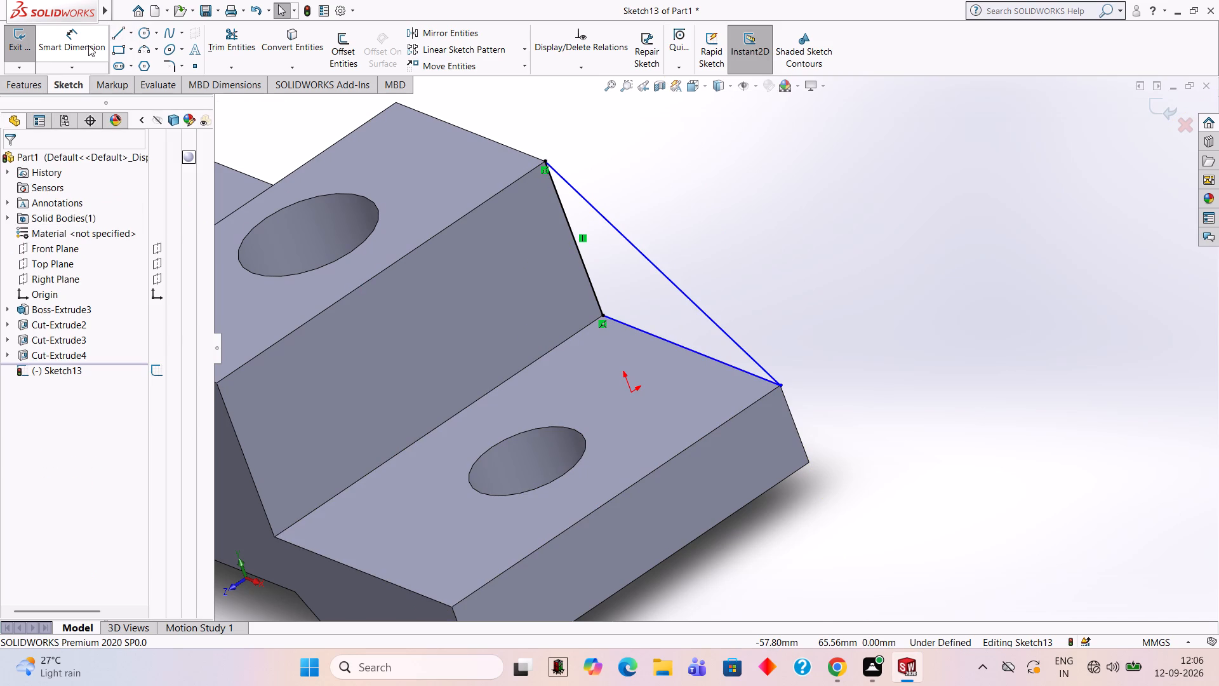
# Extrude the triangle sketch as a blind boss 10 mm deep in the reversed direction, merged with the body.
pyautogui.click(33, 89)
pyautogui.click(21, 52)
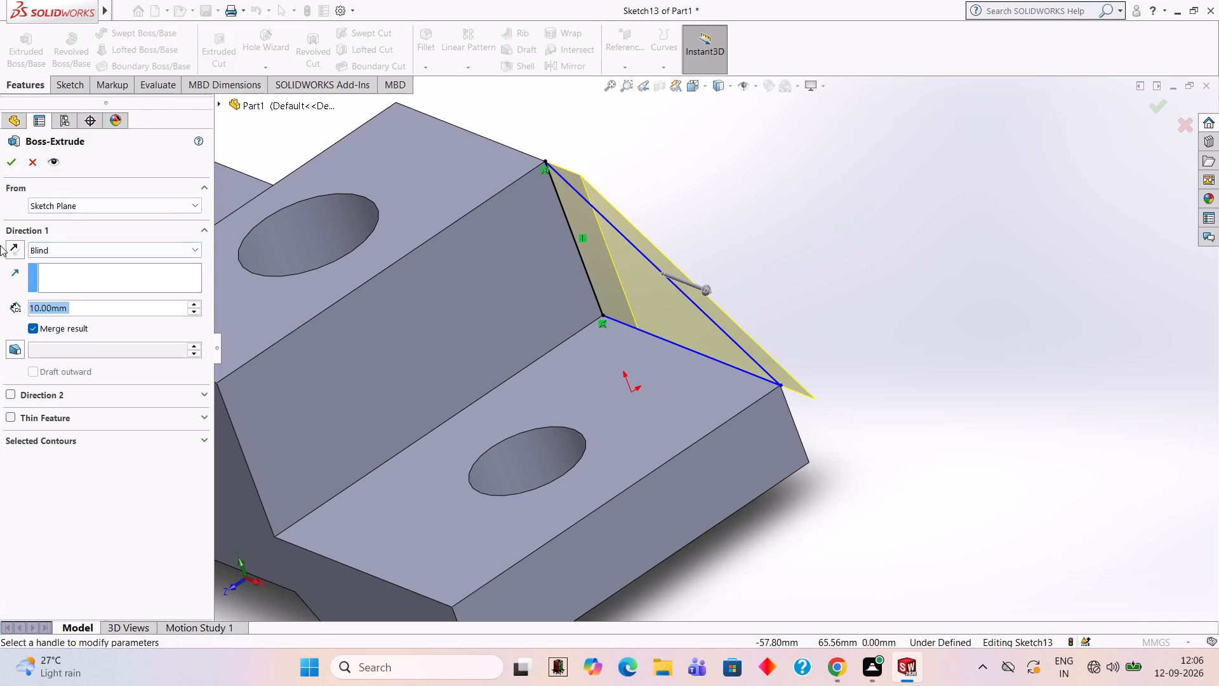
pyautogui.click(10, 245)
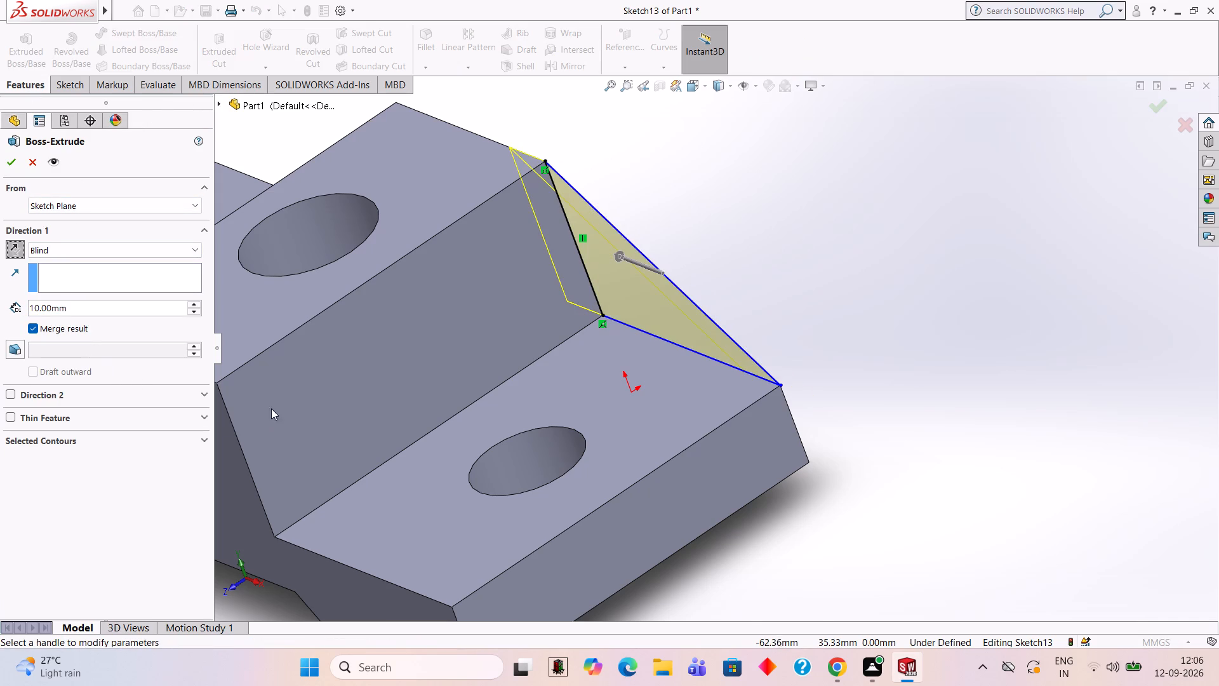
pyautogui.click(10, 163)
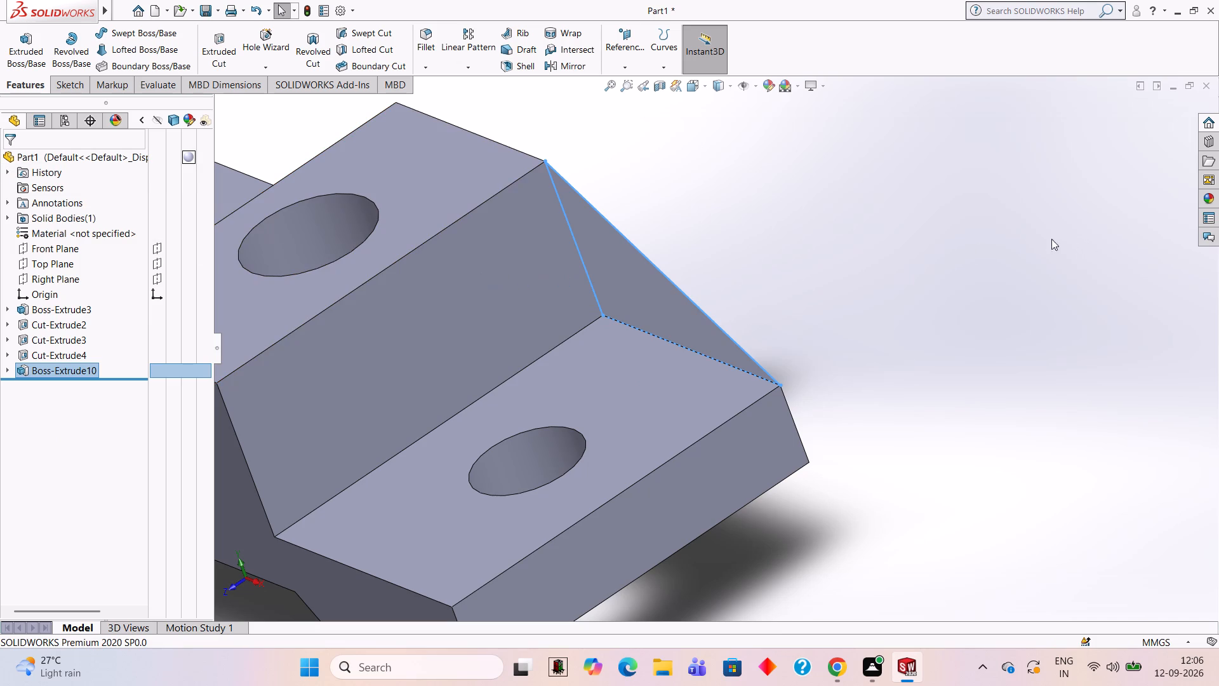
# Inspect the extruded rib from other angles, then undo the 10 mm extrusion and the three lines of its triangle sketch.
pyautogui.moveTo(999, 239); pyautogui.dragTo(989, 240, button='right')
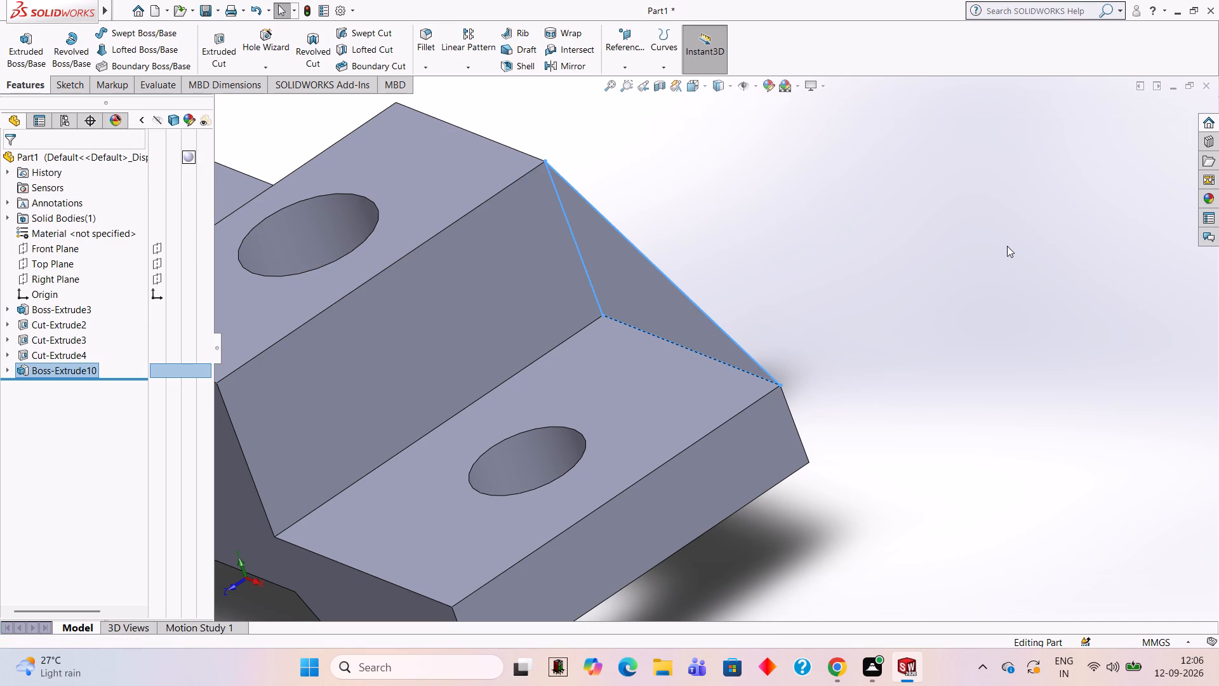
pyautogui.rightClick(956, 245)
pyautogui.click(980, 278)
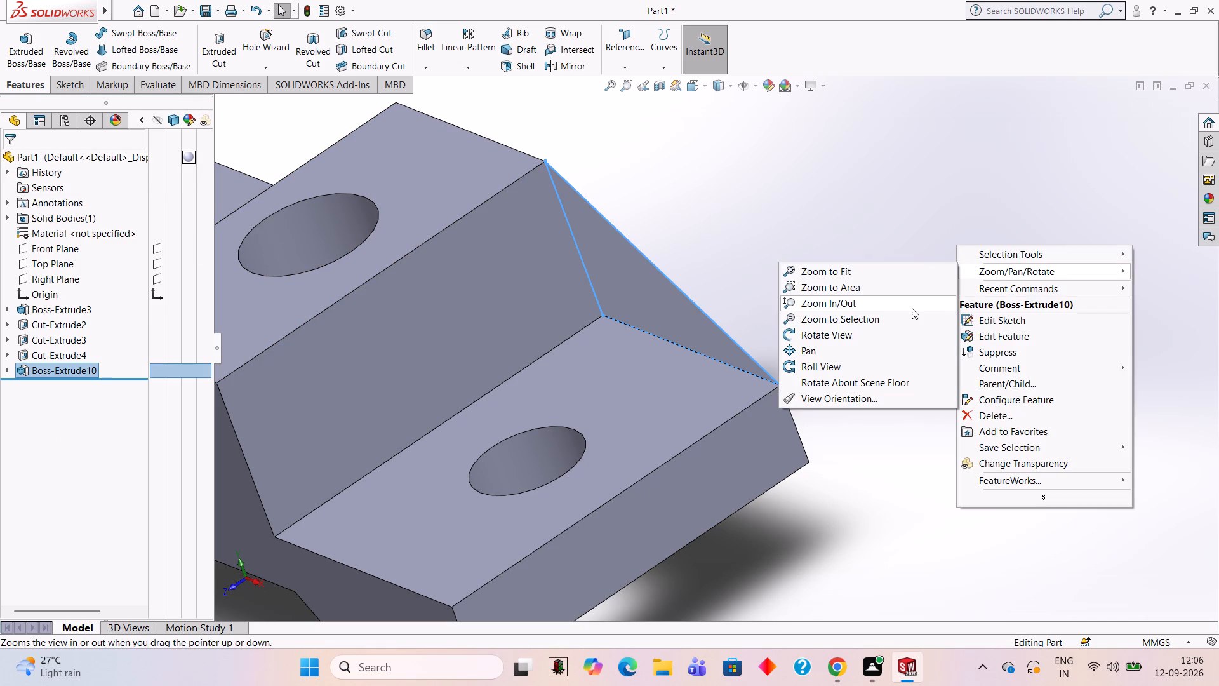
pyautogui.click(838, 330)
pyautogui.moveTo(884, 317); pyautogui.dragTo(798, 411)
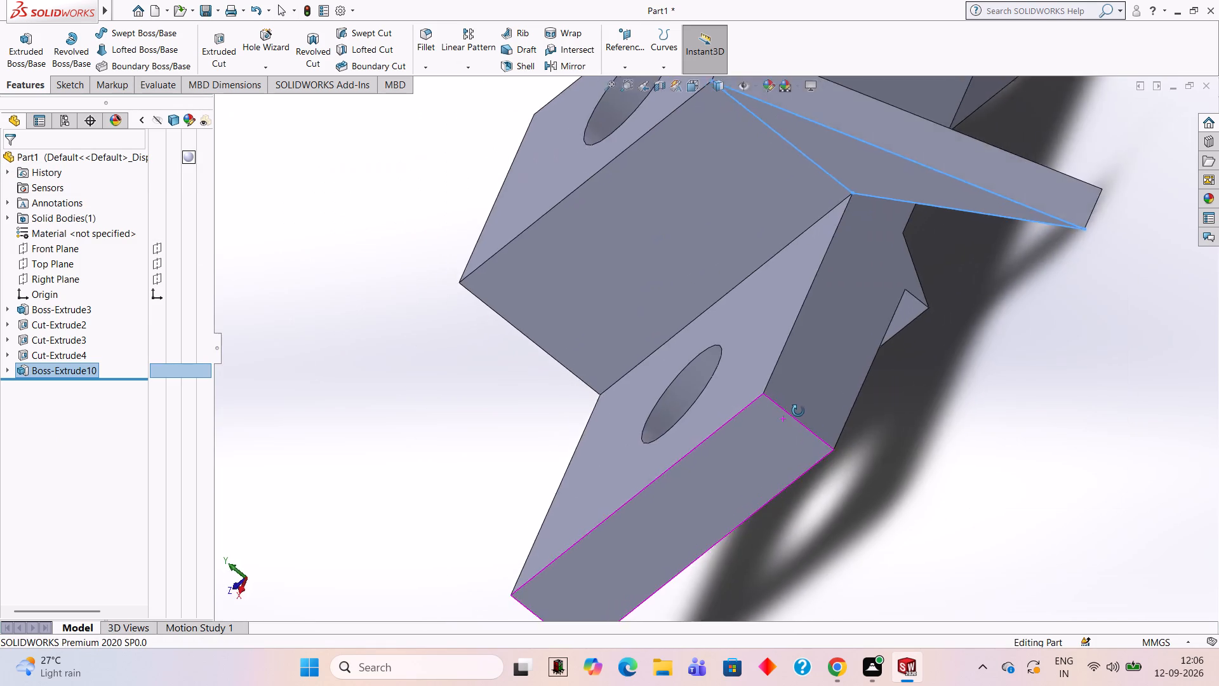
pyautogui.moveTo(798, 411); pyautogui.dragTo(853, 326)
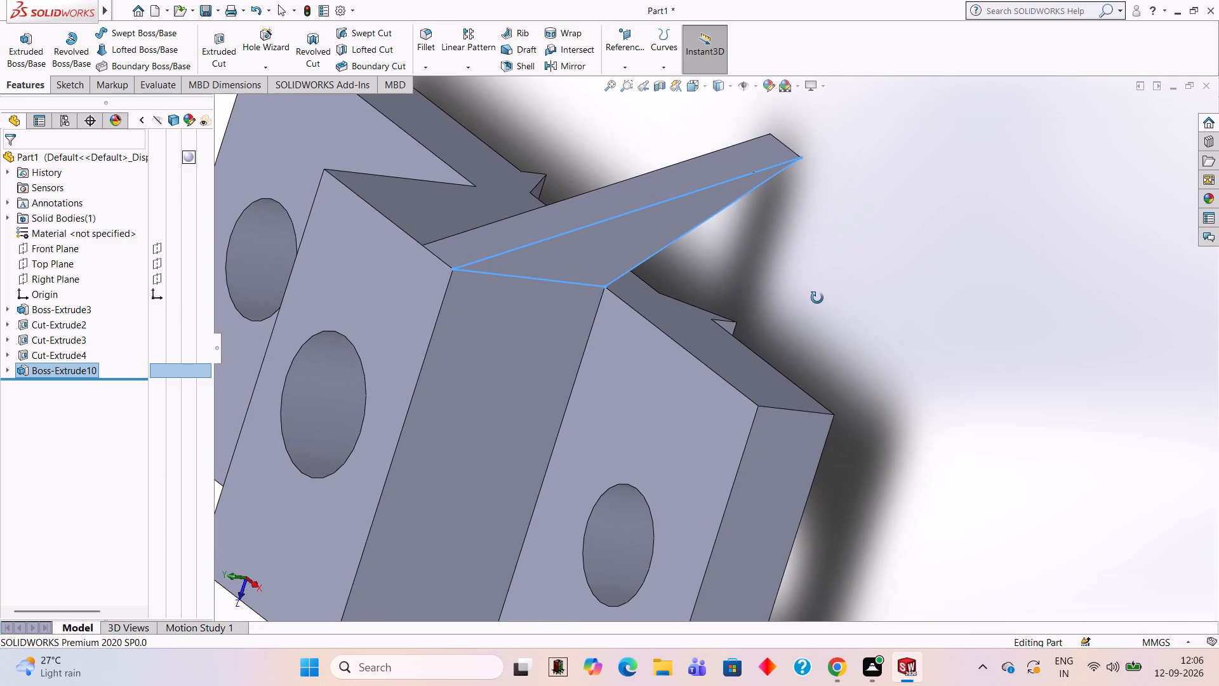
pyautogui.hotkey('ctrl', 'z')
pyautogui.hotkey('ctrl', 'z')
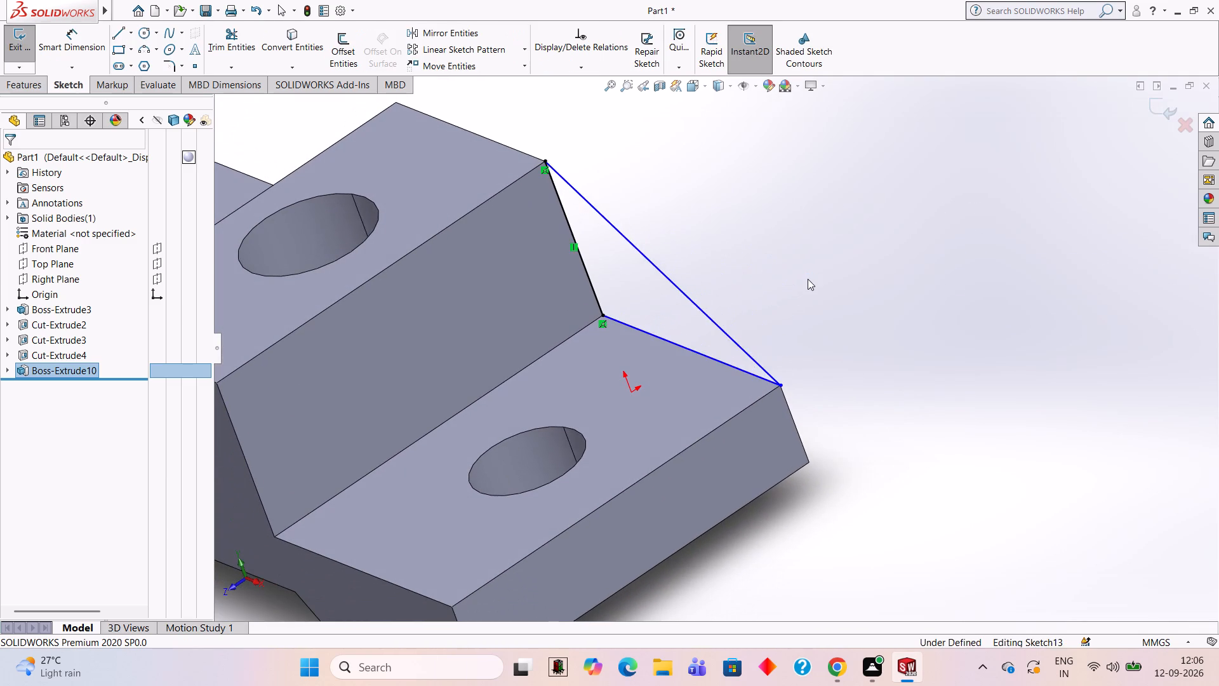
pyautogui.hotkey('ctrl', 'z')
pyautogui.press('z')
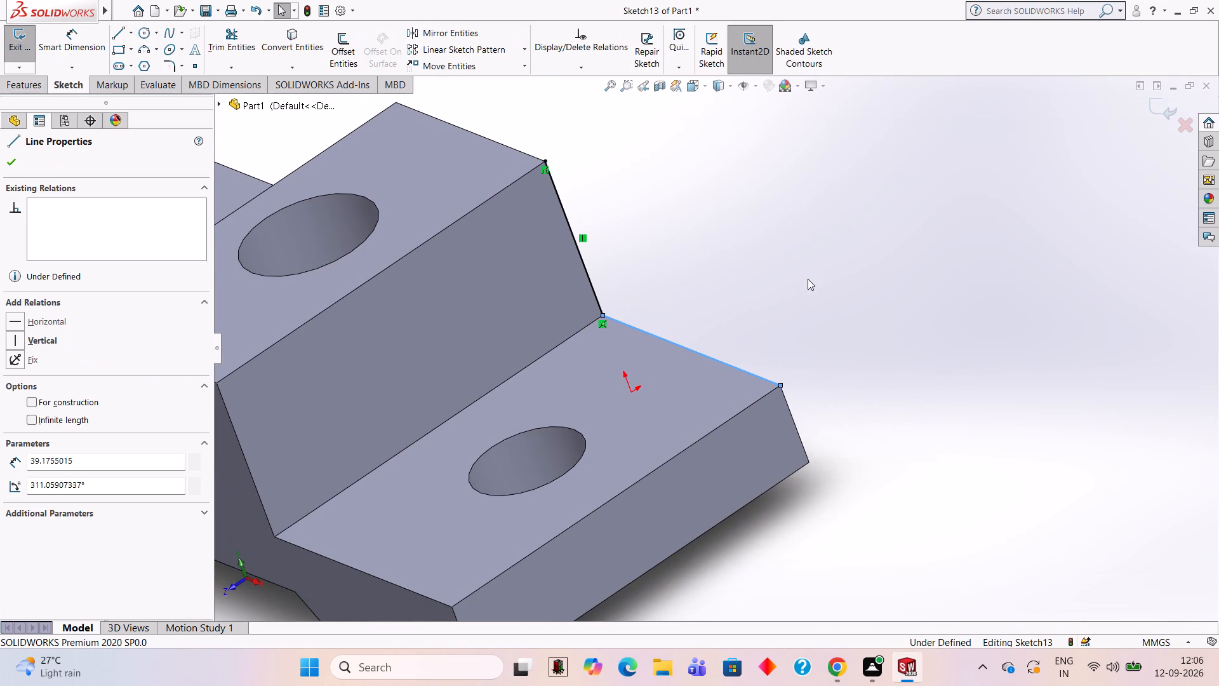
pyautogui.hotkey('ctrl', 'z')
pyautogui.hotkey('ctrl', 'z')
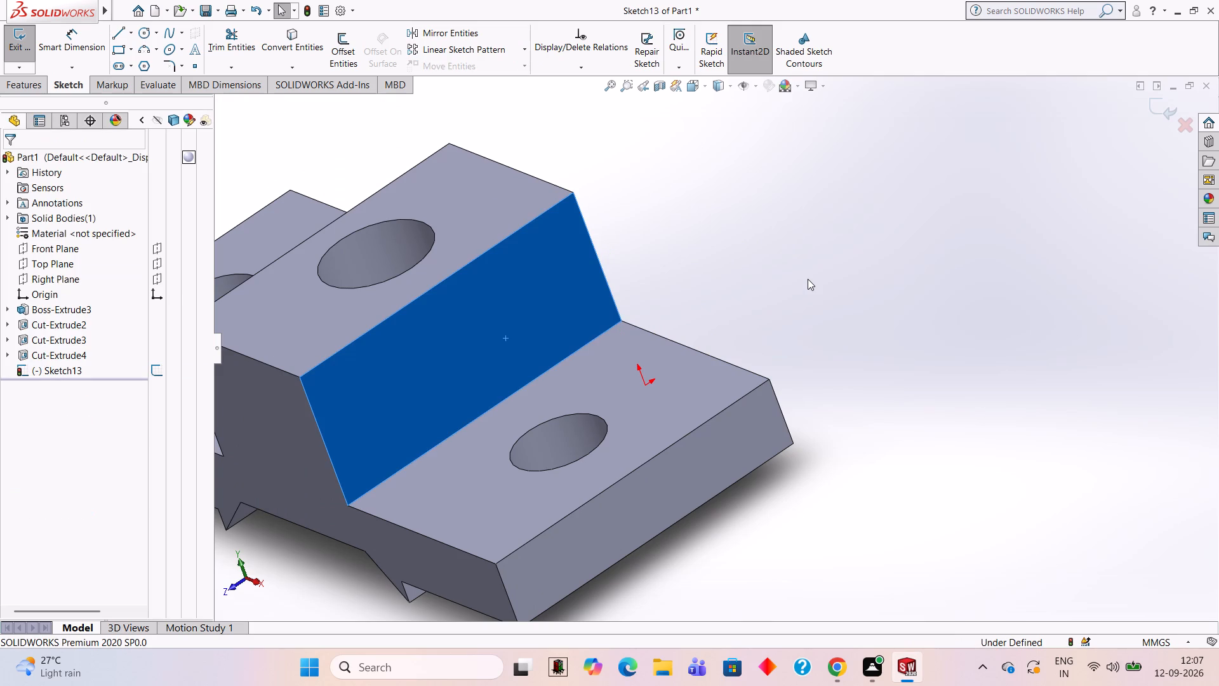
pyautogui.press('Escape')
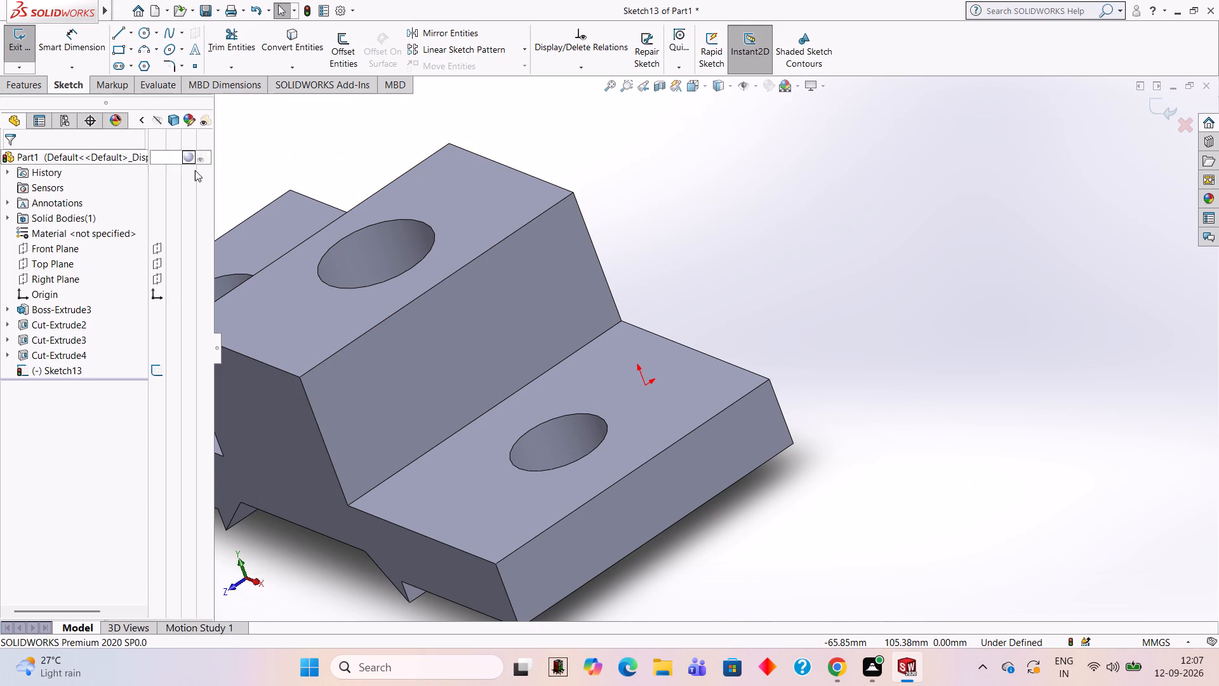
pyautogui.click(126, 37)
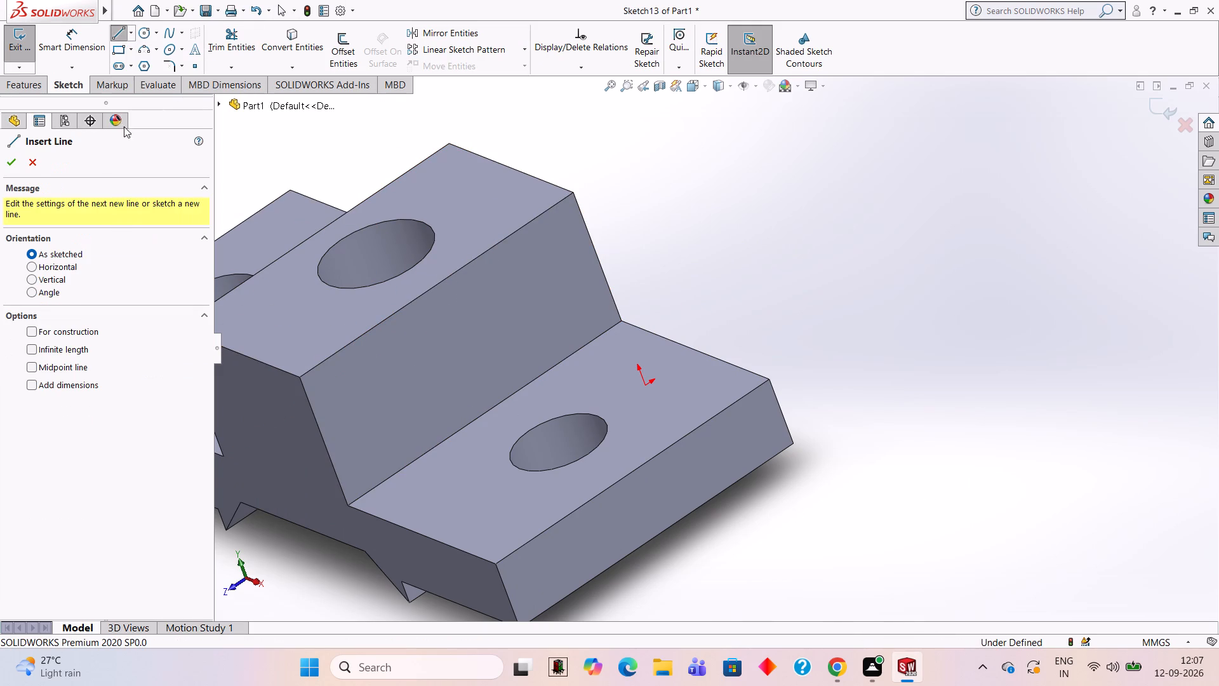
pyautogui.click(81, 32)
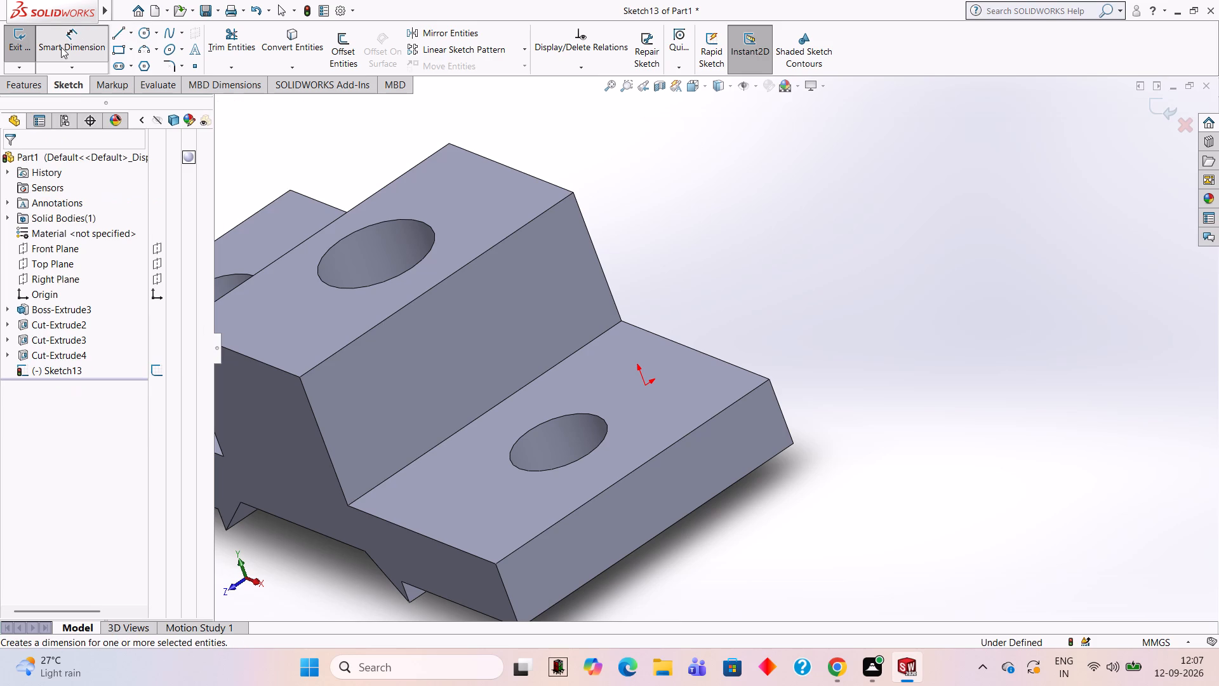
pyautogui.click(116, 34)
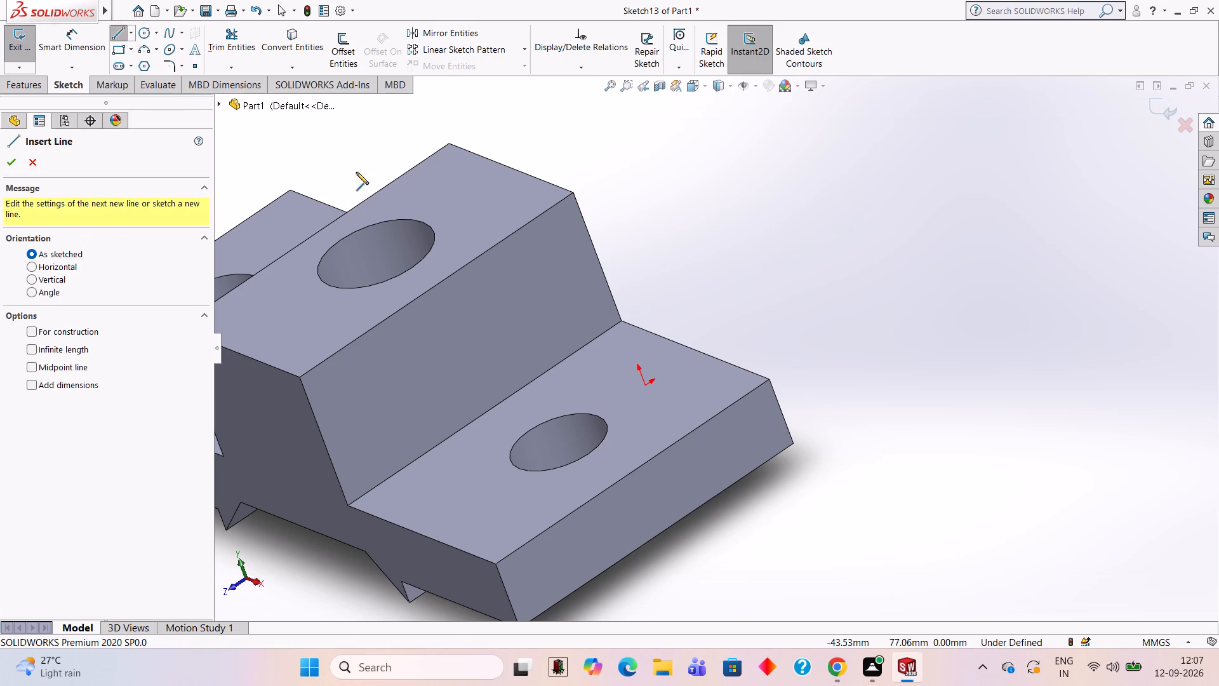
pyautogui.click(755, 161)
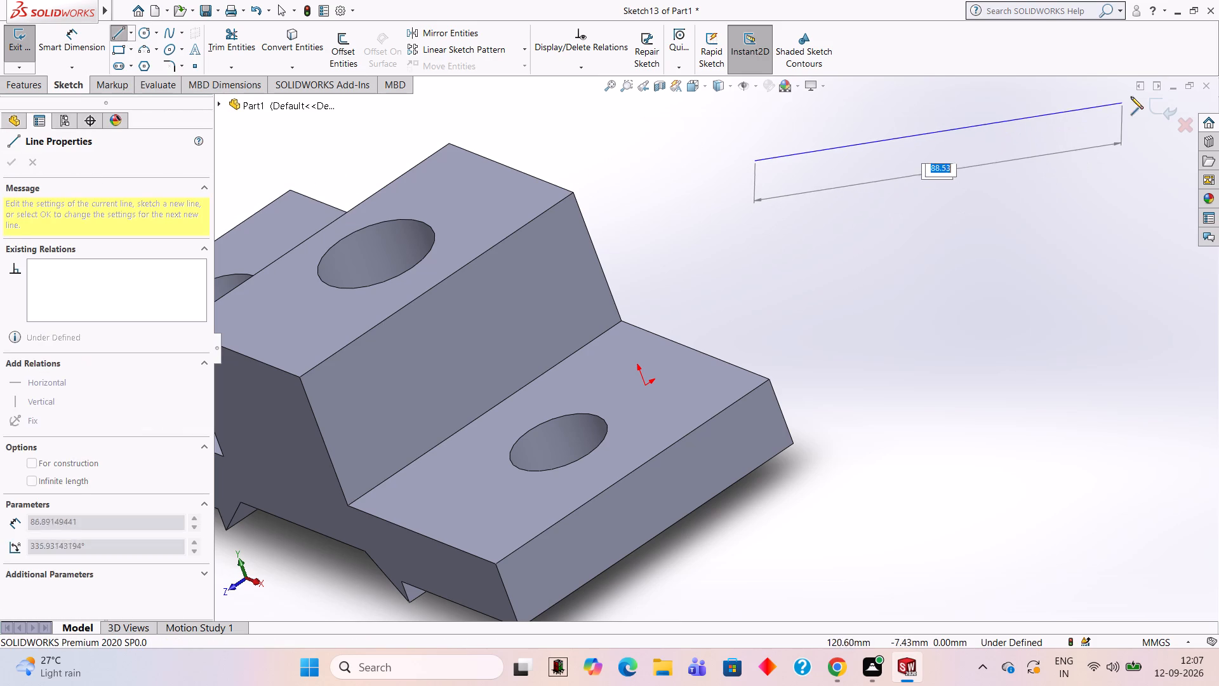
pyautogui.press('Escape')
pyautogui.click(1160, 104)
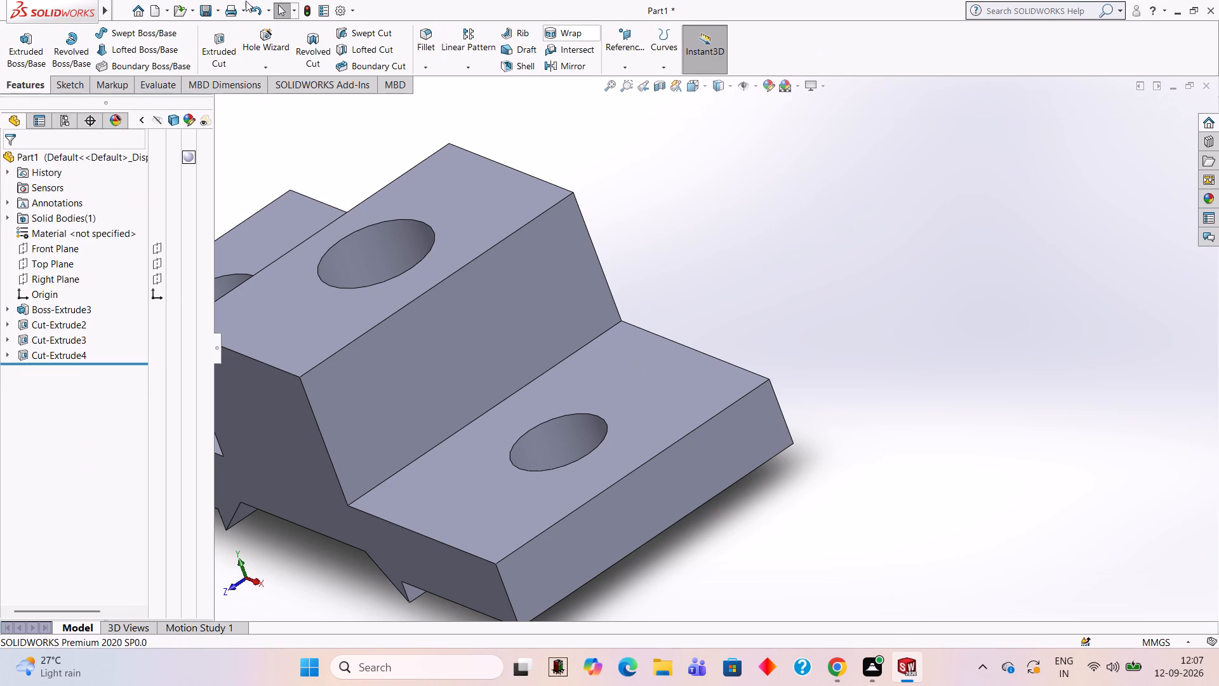
# Sketch a new triangle on the raised centre's side face: 30 mm down its end edge, about 38 mm to the arm's outer corner, about 65 mm back.
pyautogui.click(556, 274)
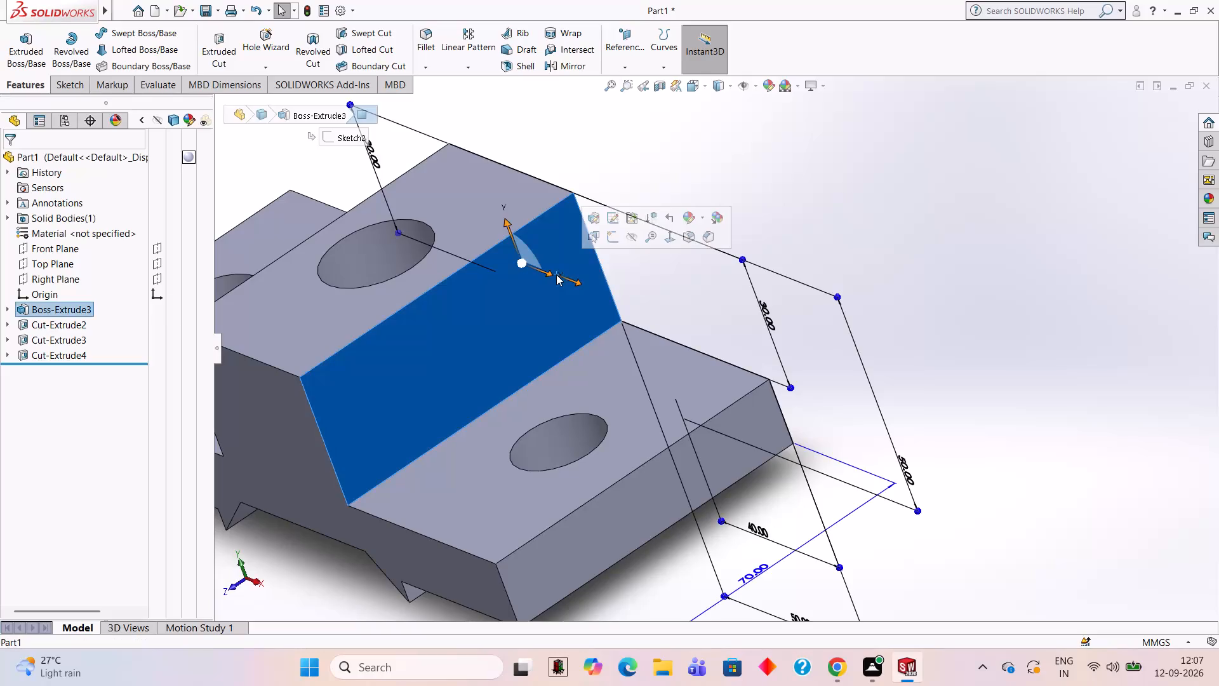
pyautogui.click(614, 238)
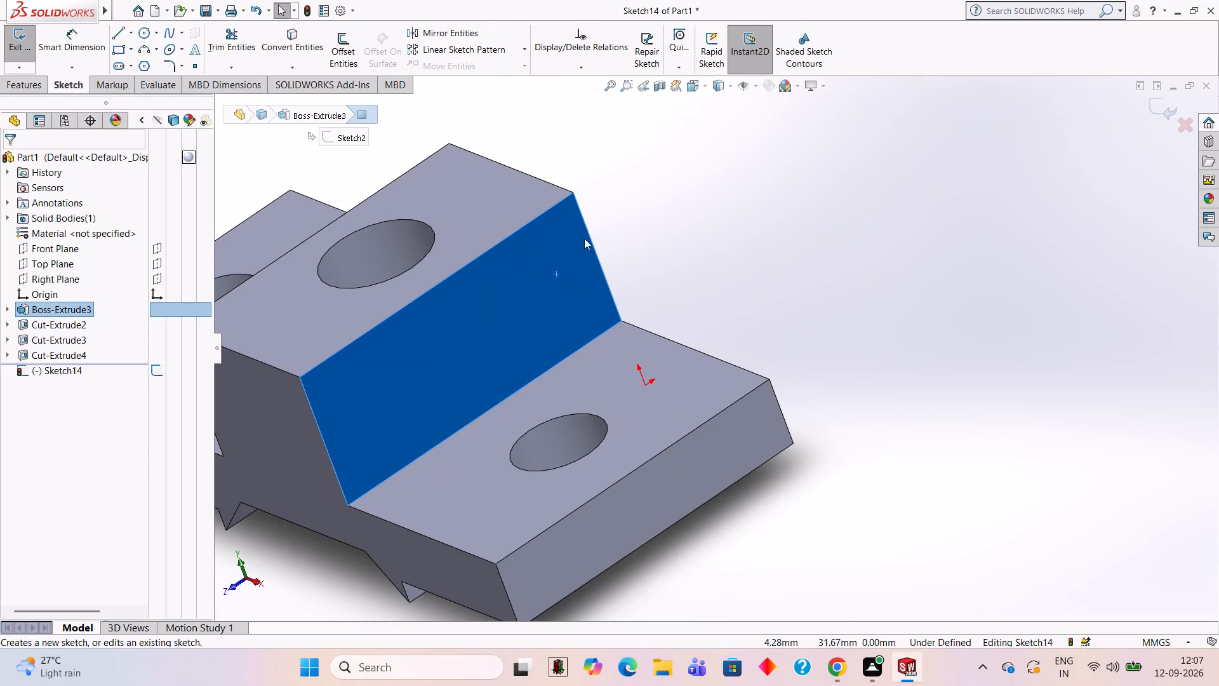
pyautogui.click(114, 37)
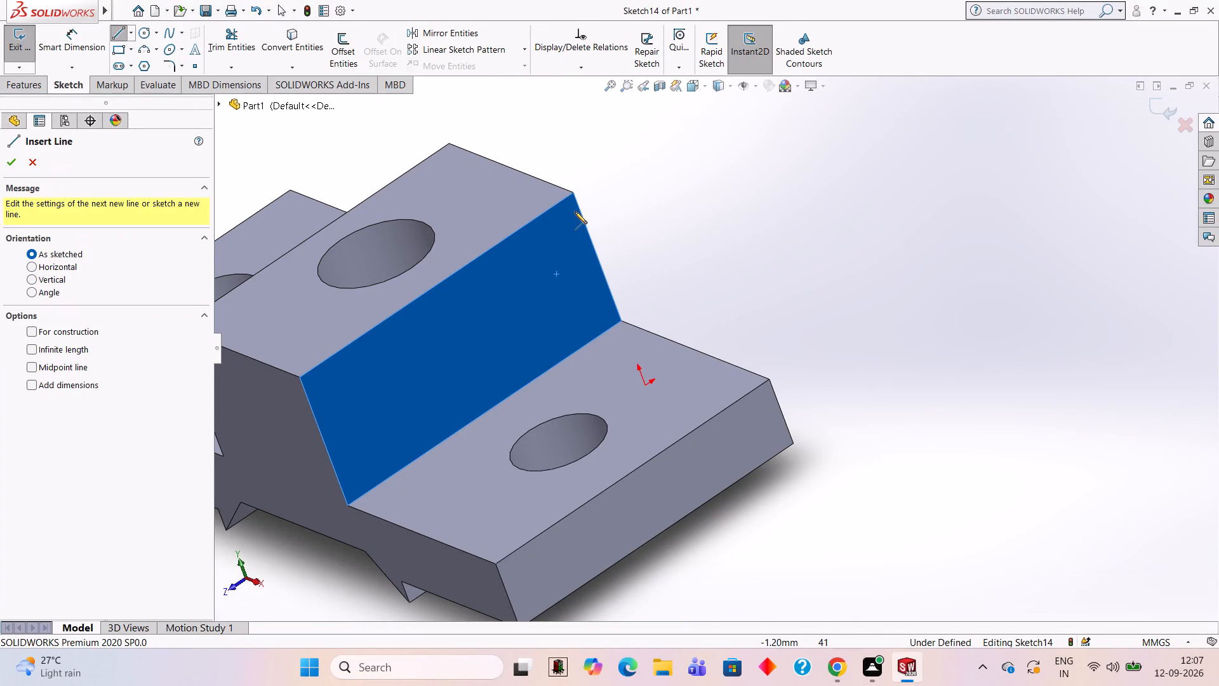
pyautogui.click(574, 194)
pyautogui.click(618, 319)
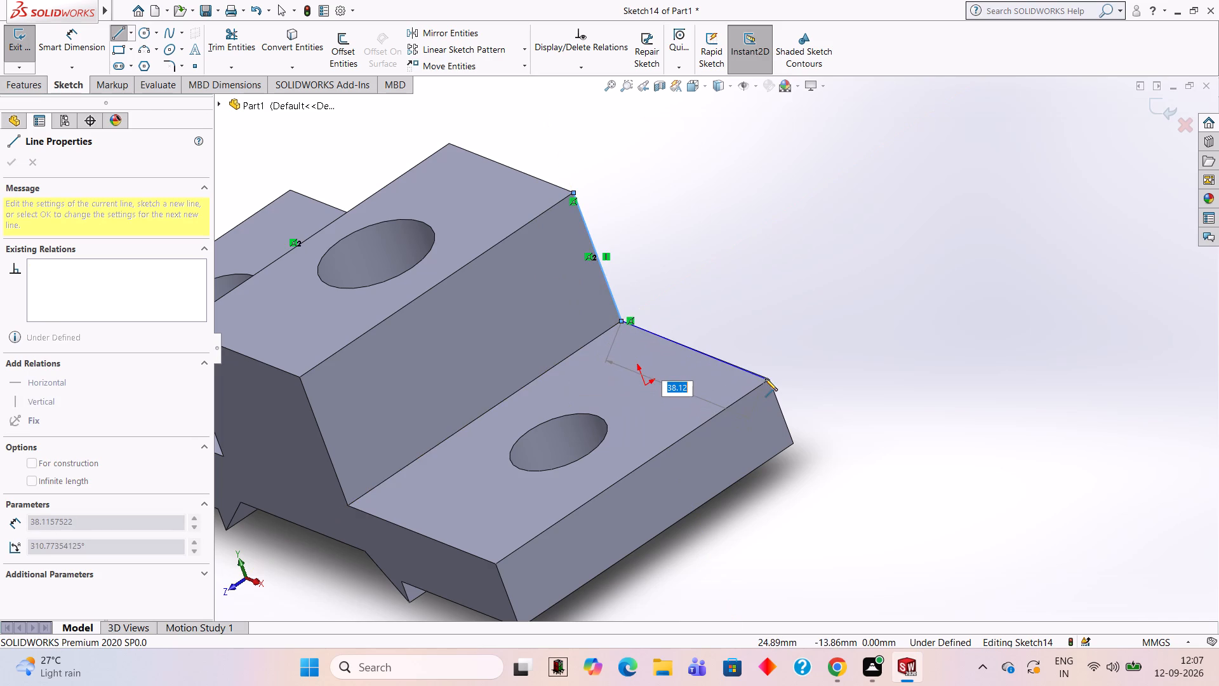
pyautogui.click(768, 379)
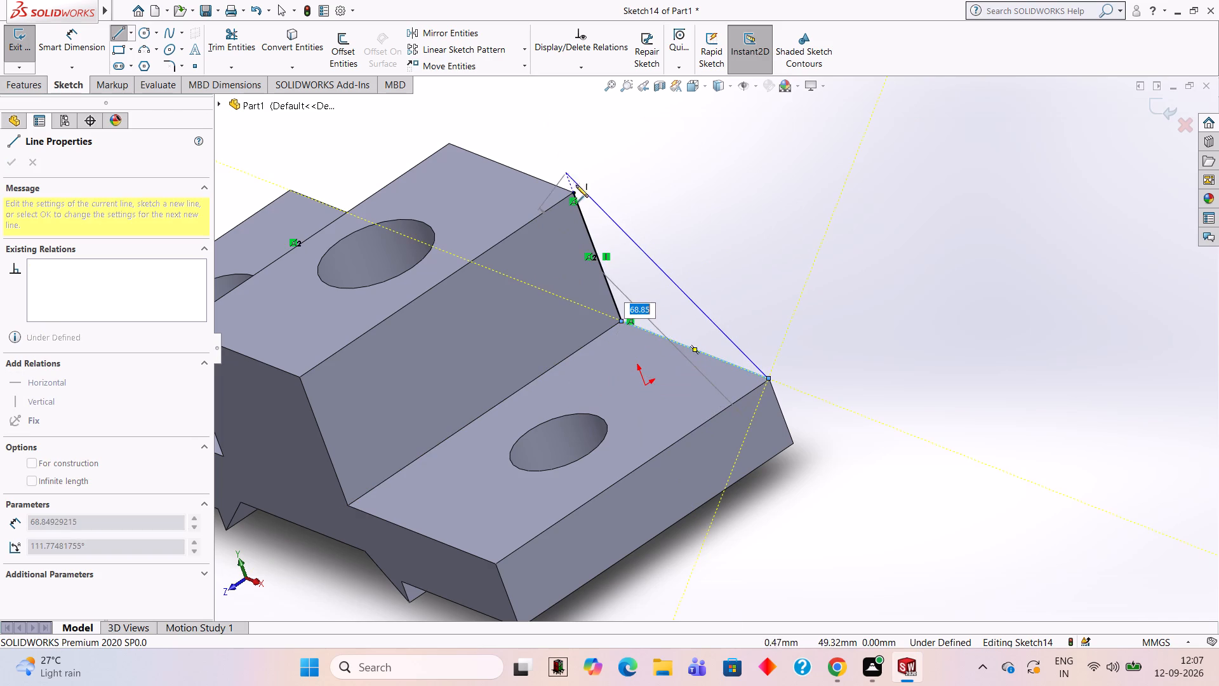
pyautogui.click(573, 193)
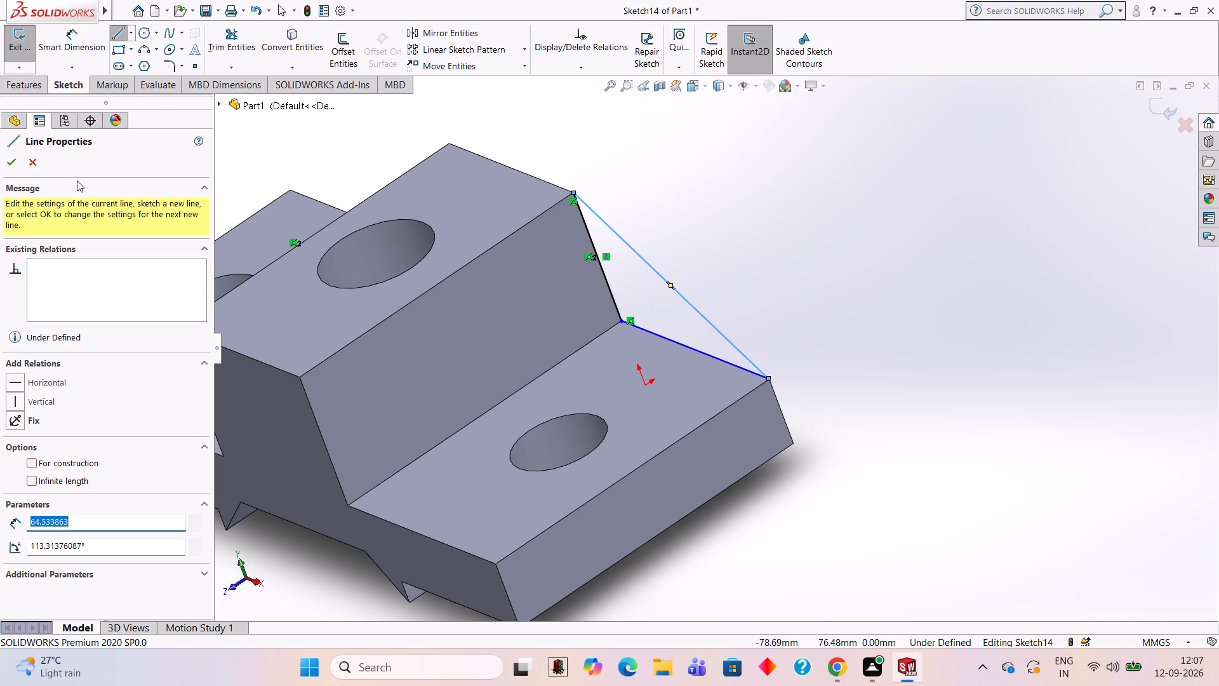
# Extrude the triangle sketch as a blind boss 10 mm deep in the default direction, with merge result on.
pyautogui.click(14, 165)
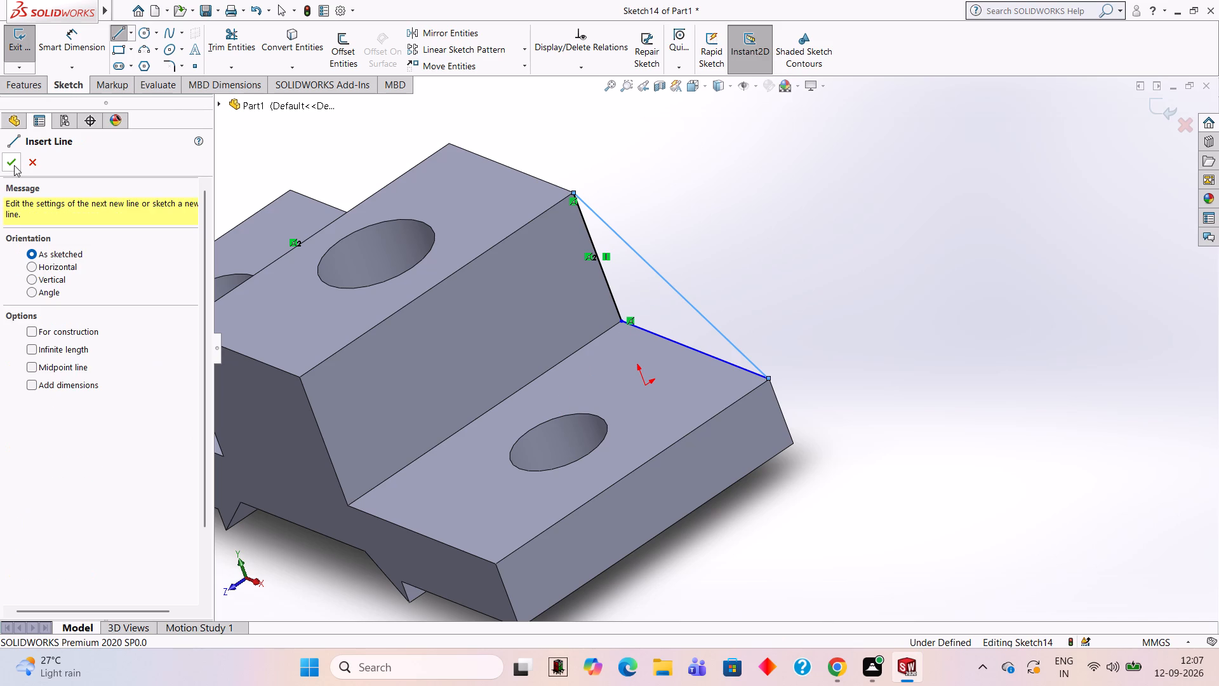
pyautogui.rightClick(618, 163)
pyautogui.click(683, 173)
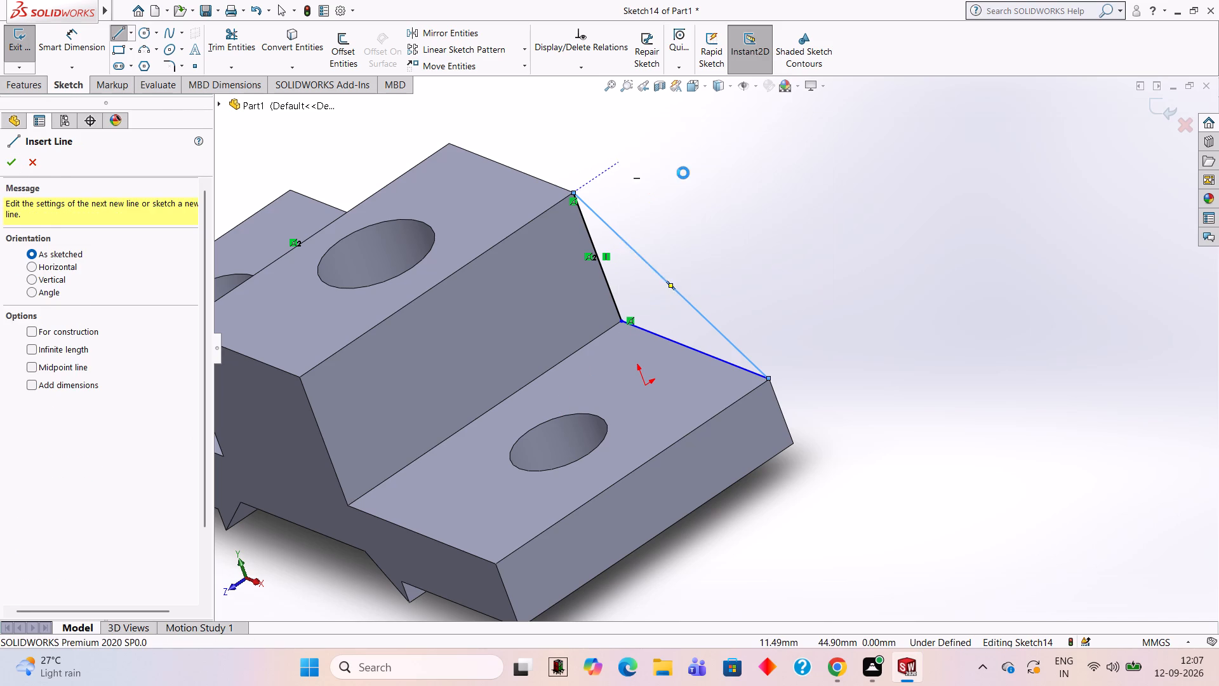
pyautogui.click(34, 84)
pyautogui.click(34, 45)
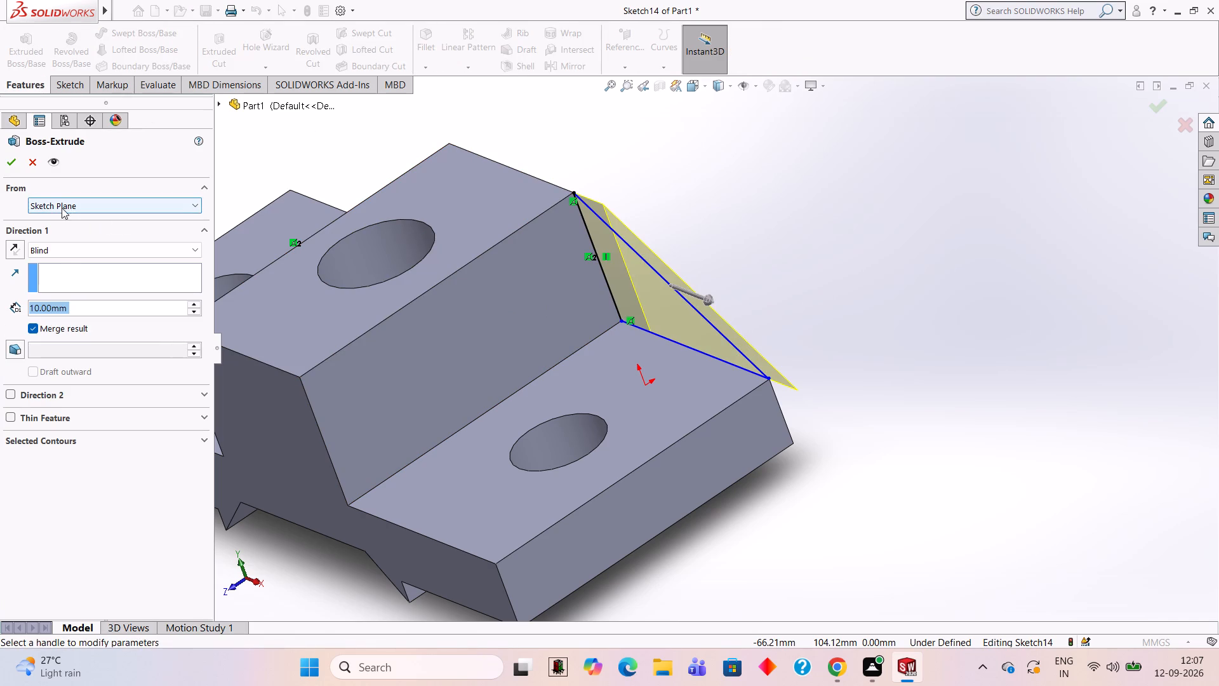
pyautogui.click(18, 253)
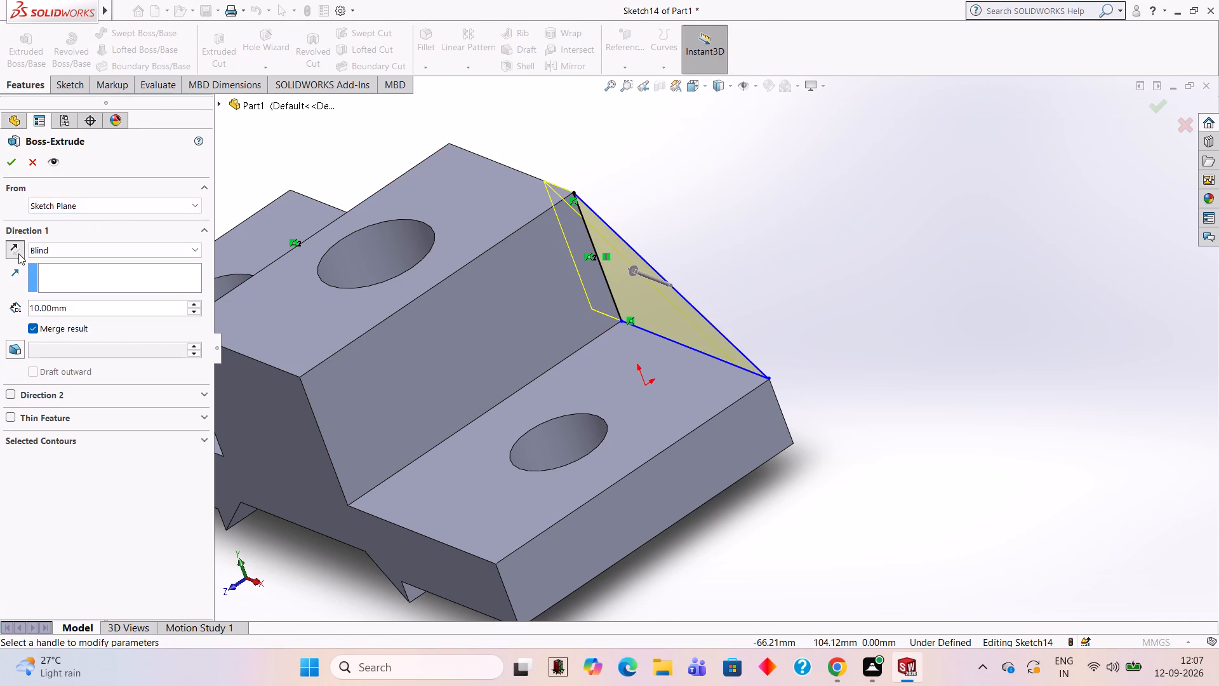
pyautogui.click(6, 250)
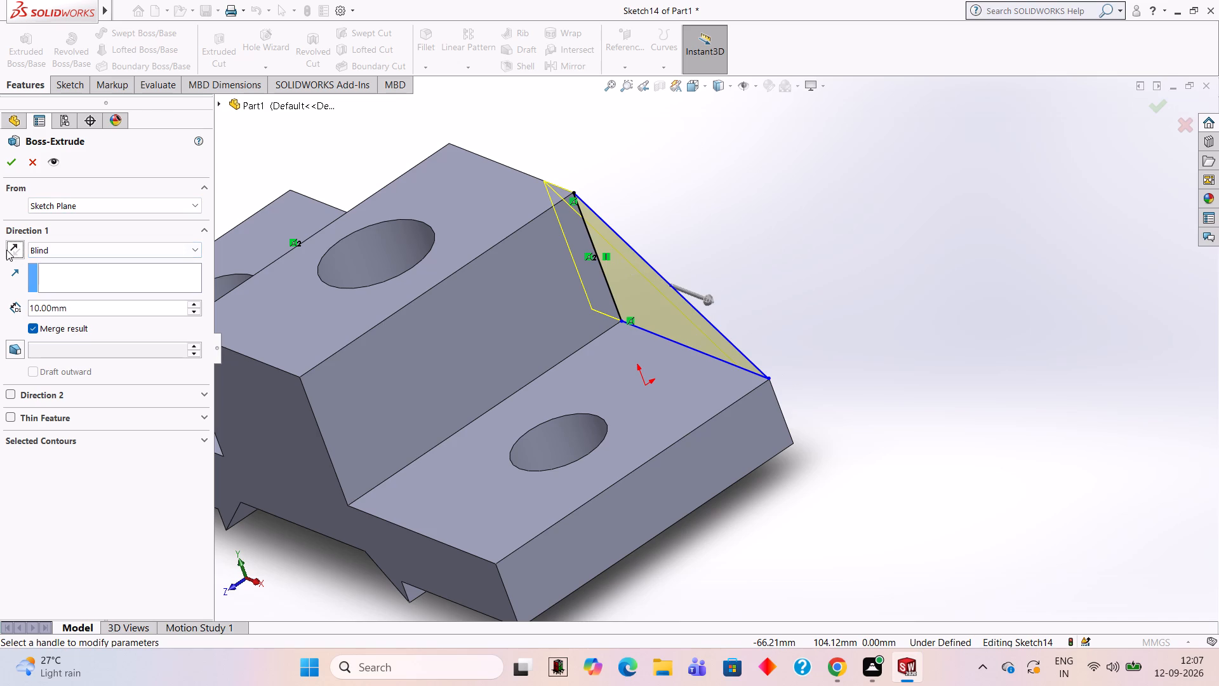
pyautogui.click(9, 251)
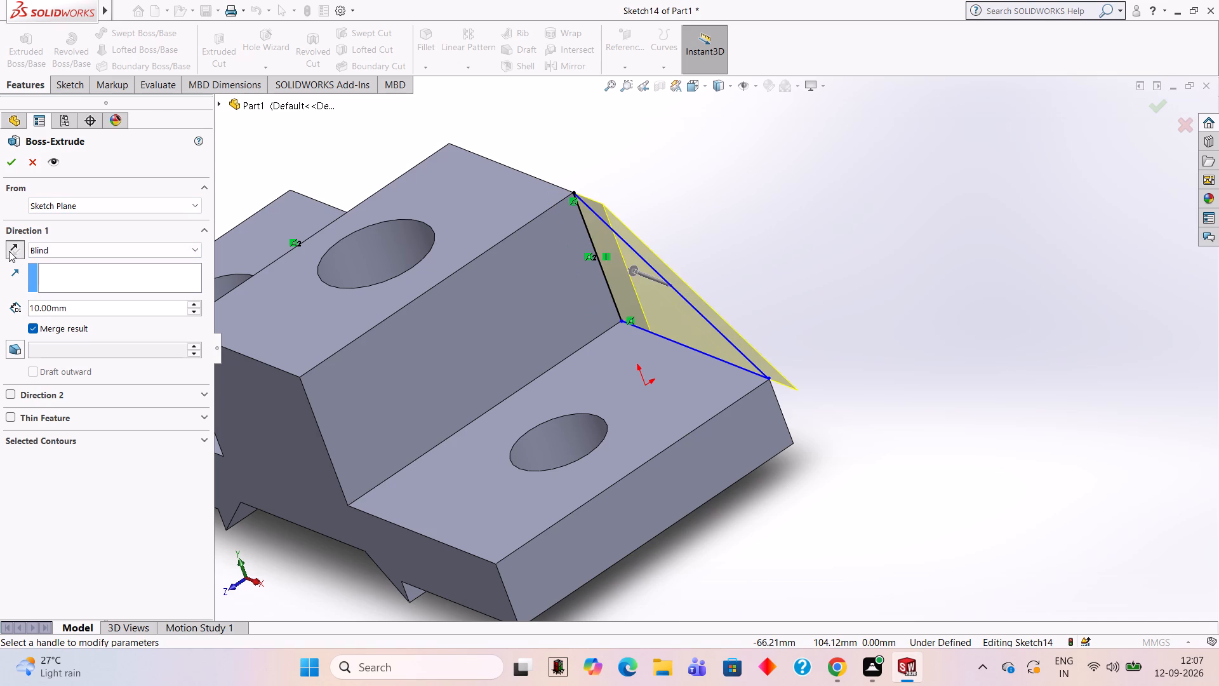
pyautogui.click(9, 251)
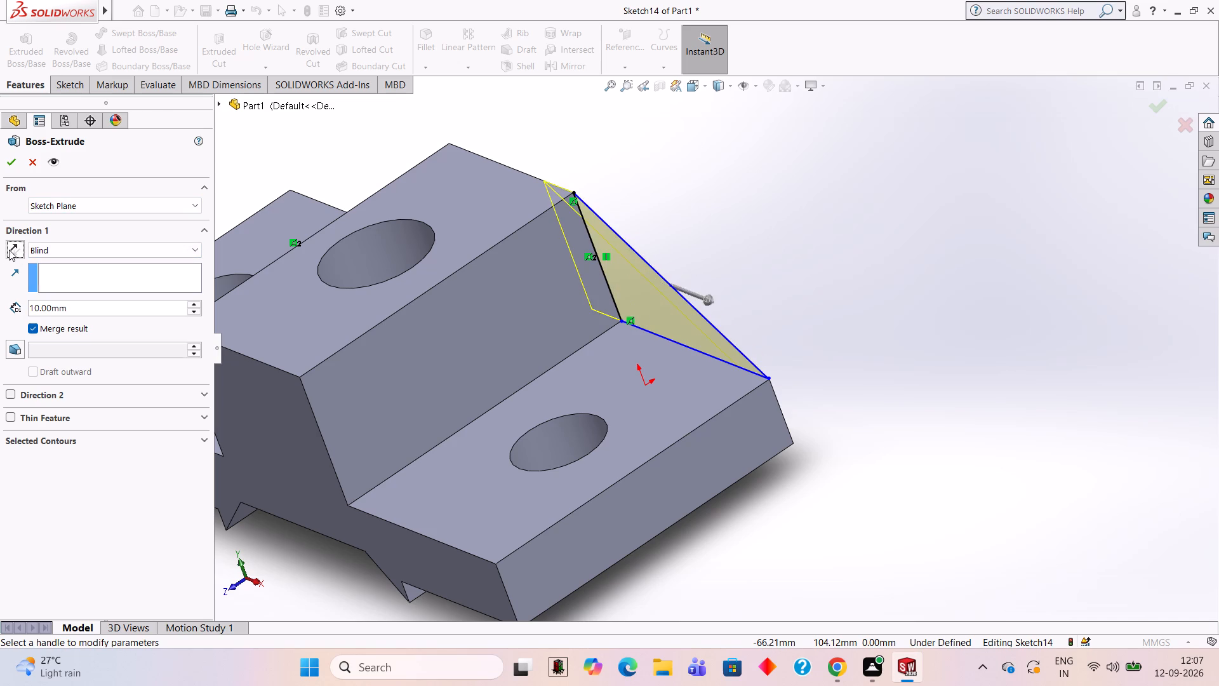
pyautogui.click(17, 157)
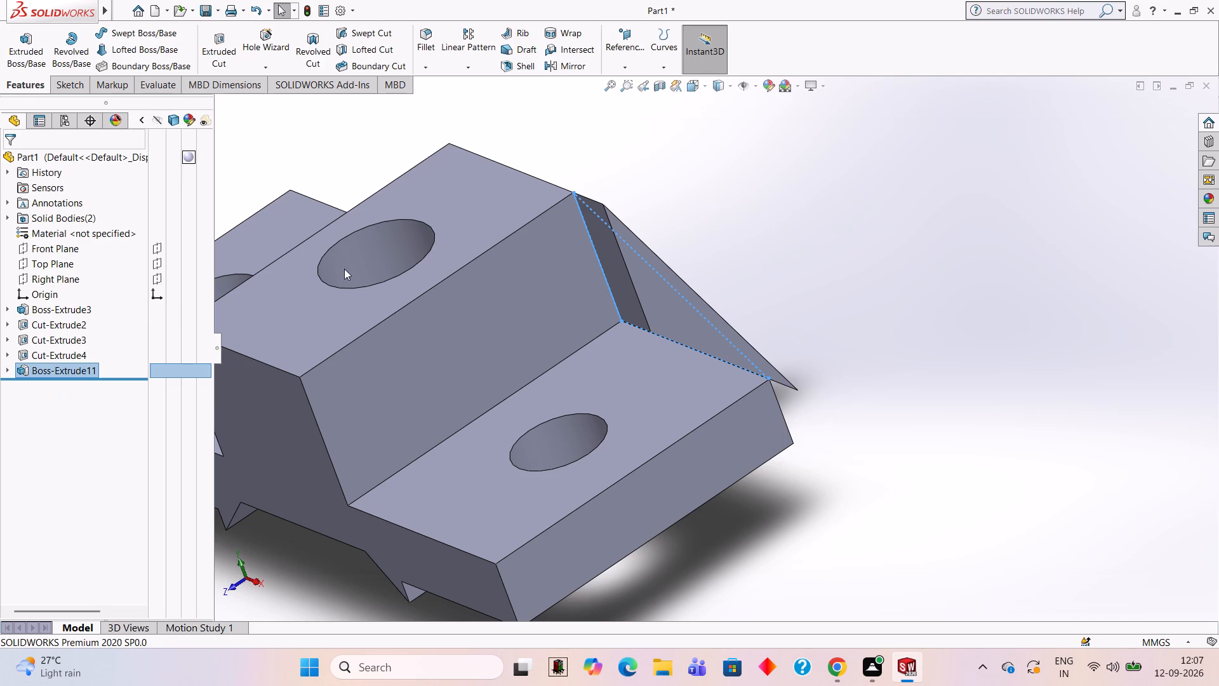
# Examine the extruded rib and how it meets the raised centre and arm from several angles.
pyautogui.rightClick(949, 339)
pyautogui.click(989, 368)
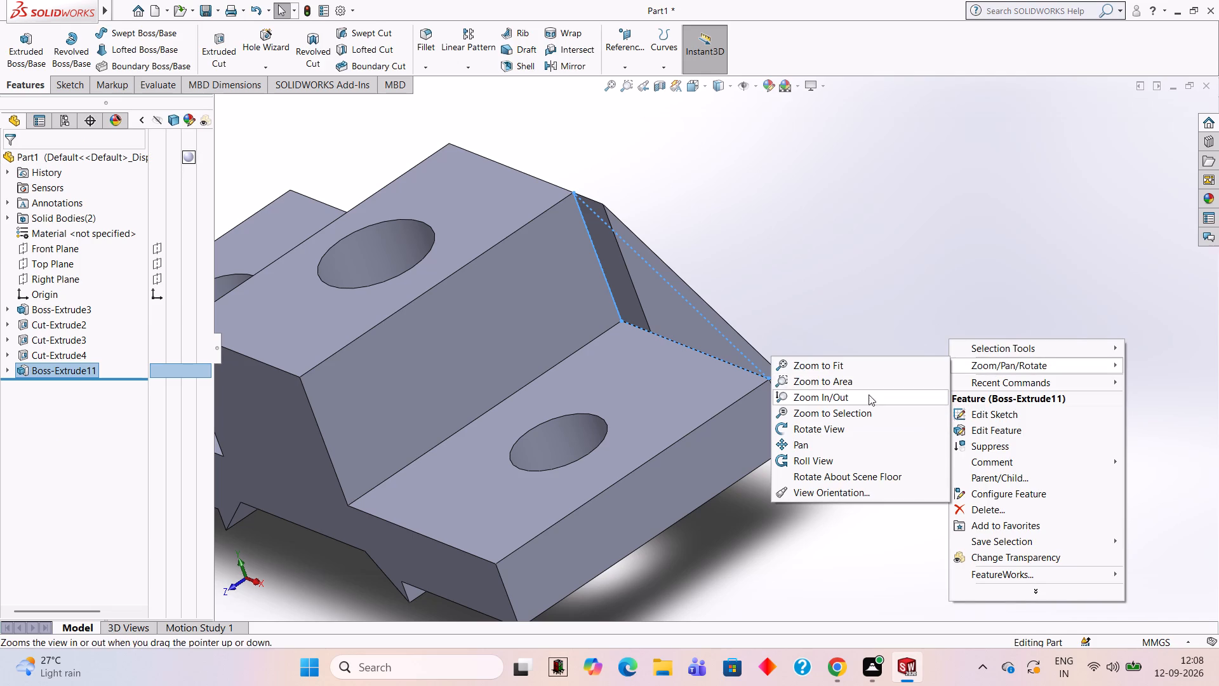
pyautogui.click(840, 425)
pyautogui.moveTo(843, 388); pyautogui.dragTo(717, 379)
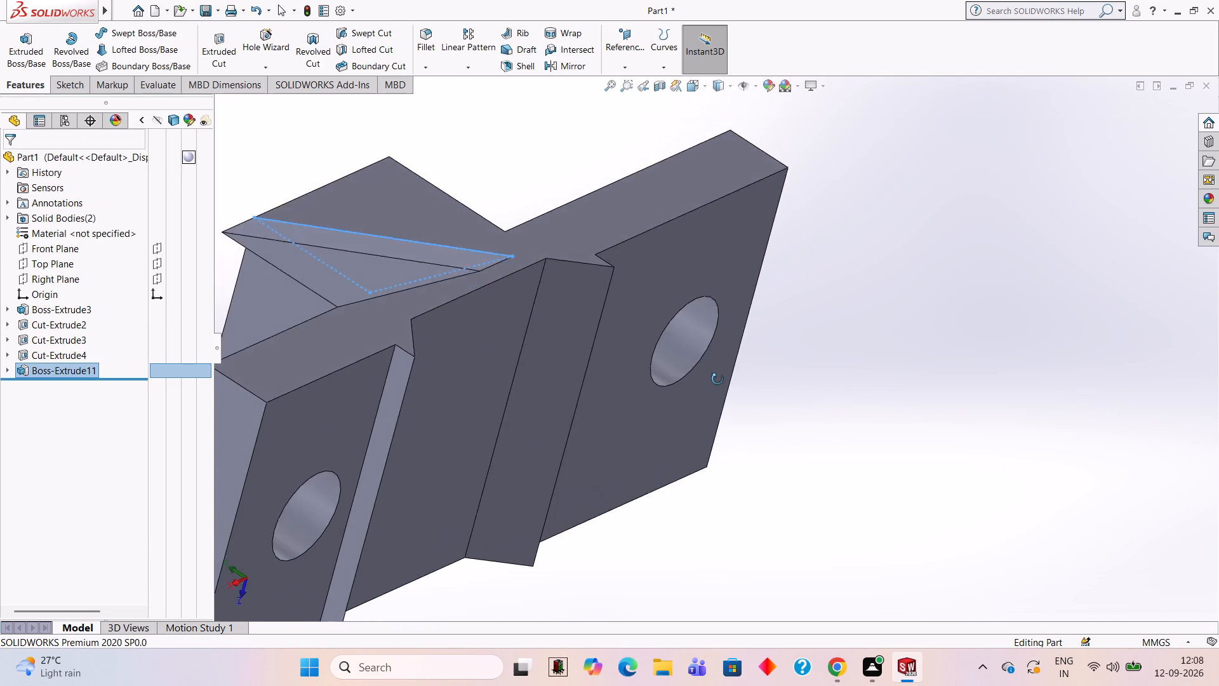
pyautogui.moveTo(717, 379); pyautogui.dragTo(849, 165)
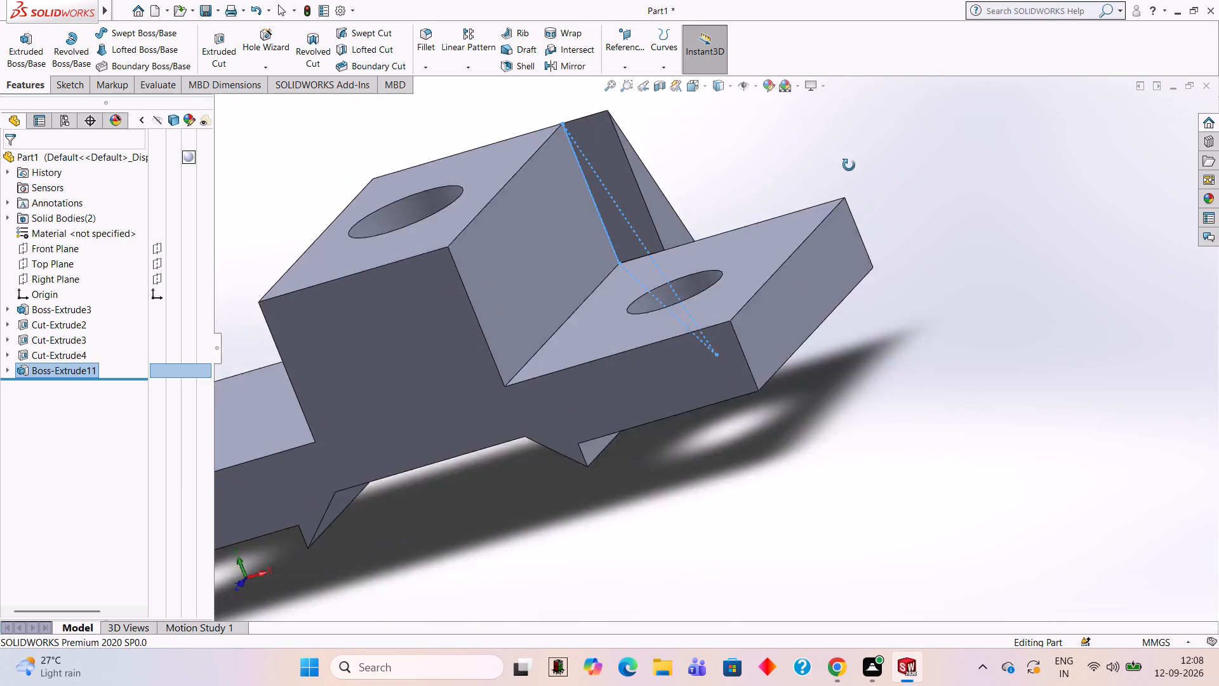
pyautogui.moveTo(849, 165); pyautogui.dragTo(902, 443)
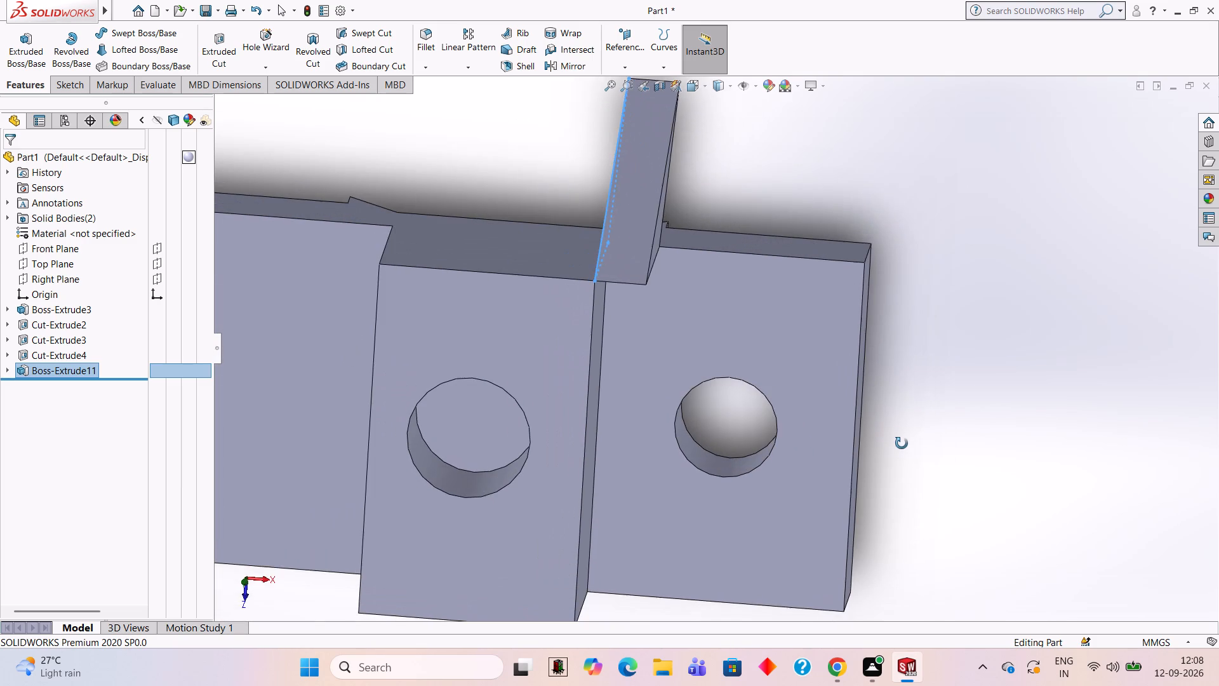
pyautogui.moveTo(902, 443); pyautogui.dragTo(809, 471)
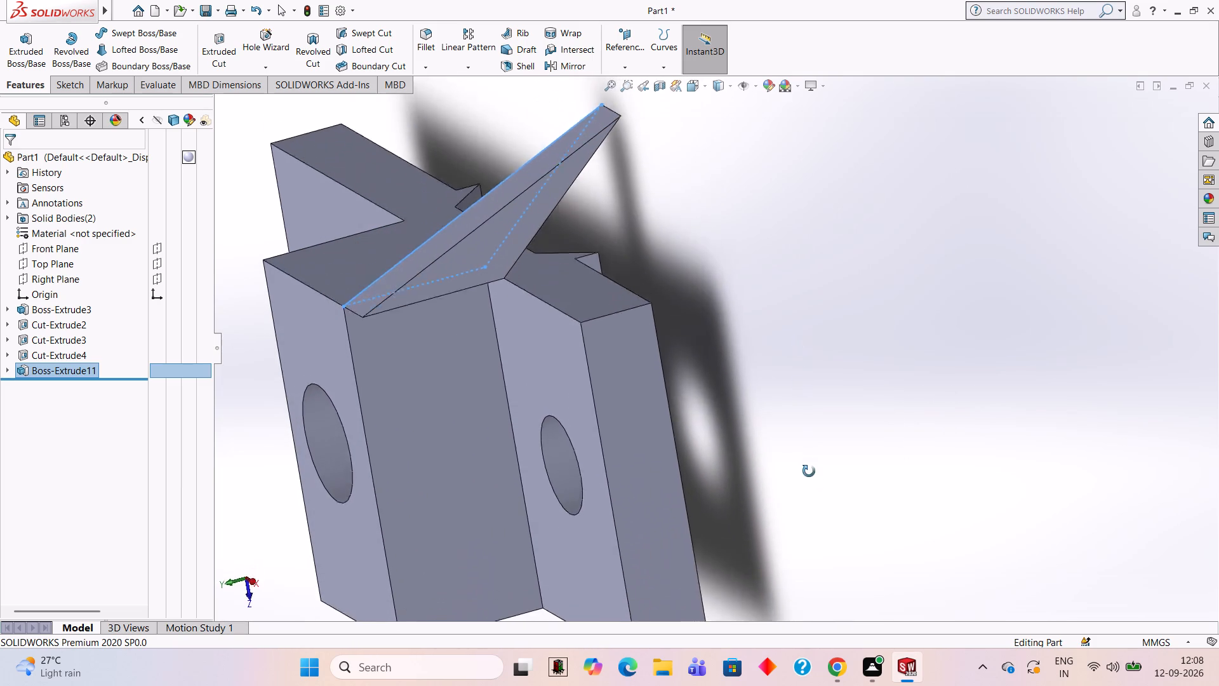
pyautogui.moveTo(809, 471); pyautogui.dragTo(935, 171)
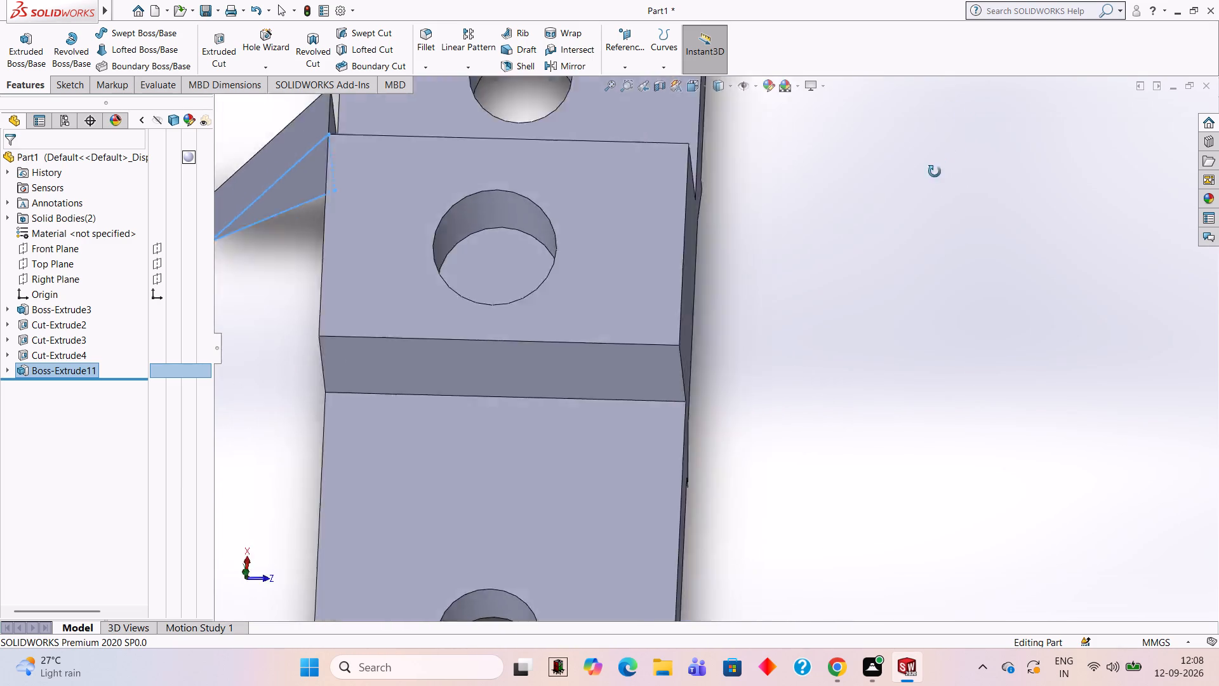
pyautogui.moveTo(935, 171); pyautogui.dragTo(735, 171)
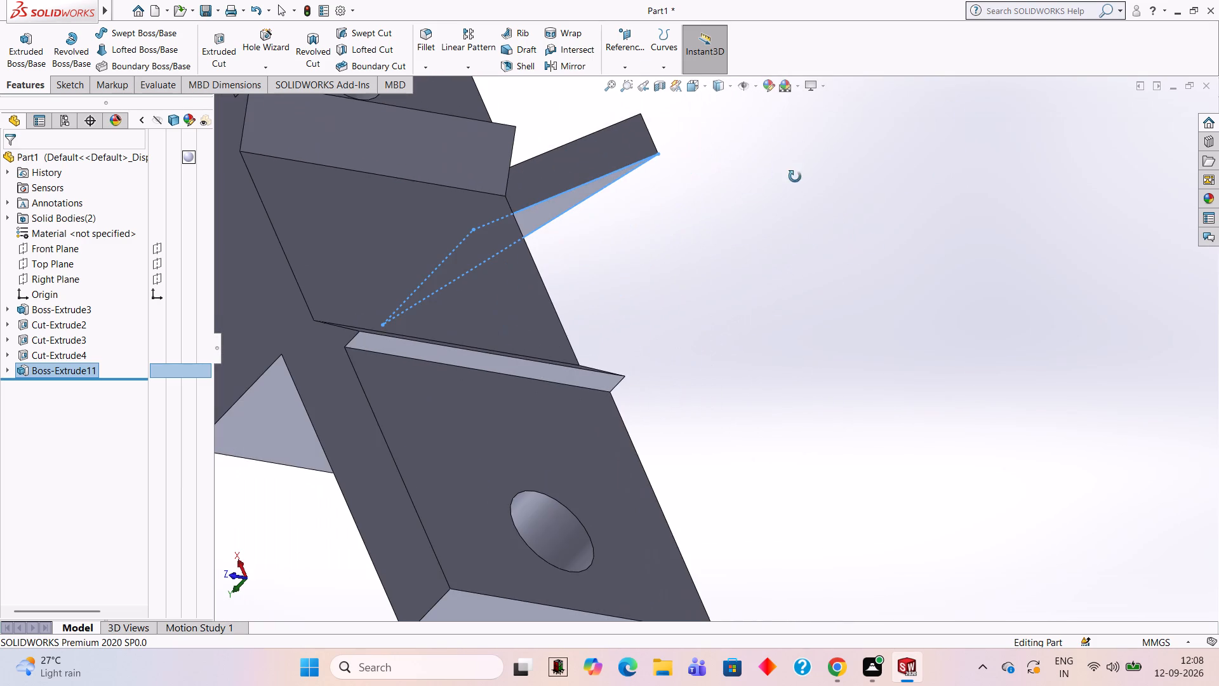
pyautogui.press('Escape')
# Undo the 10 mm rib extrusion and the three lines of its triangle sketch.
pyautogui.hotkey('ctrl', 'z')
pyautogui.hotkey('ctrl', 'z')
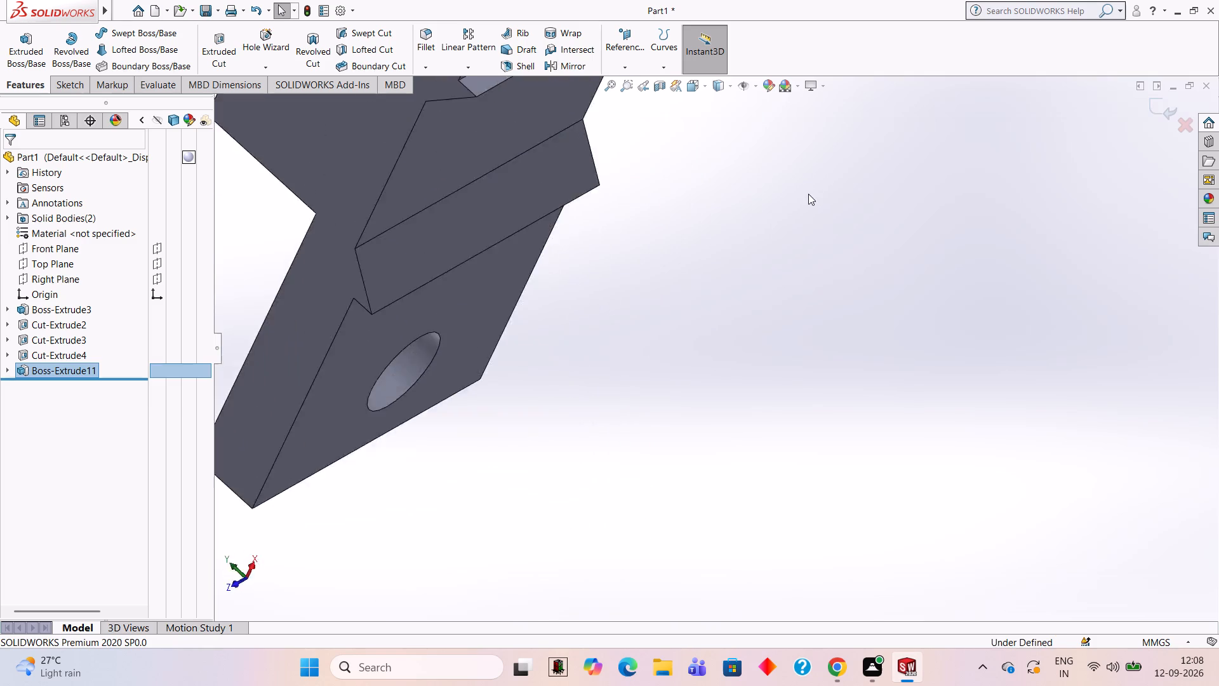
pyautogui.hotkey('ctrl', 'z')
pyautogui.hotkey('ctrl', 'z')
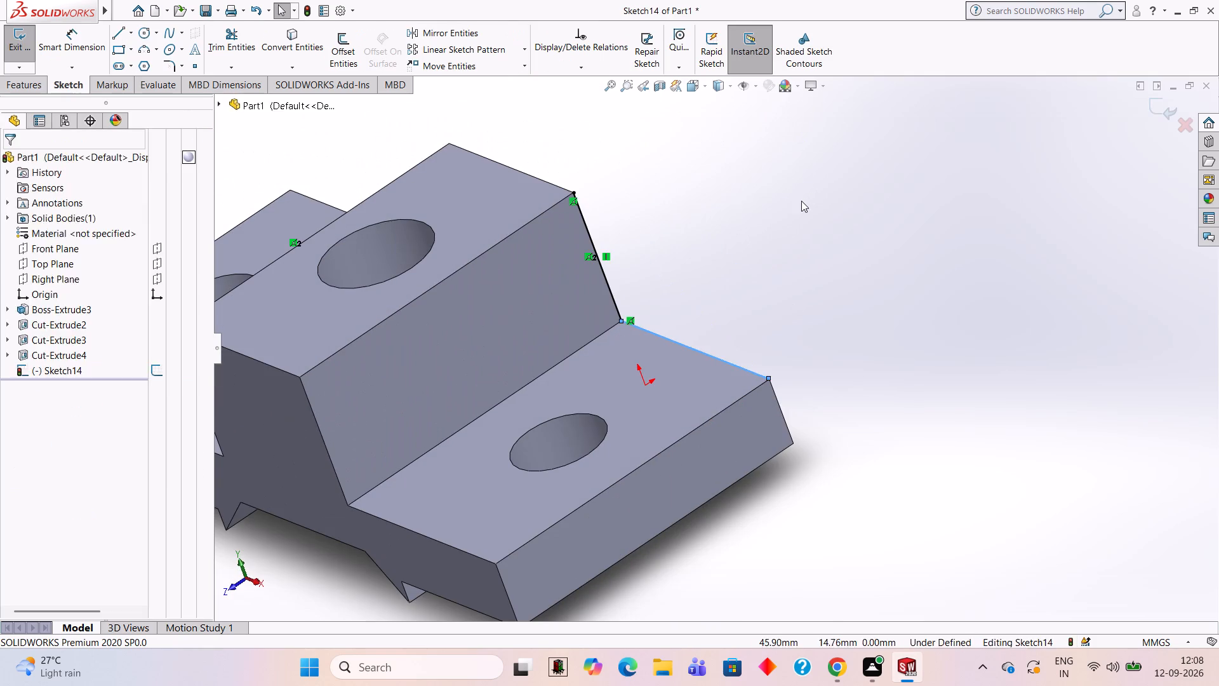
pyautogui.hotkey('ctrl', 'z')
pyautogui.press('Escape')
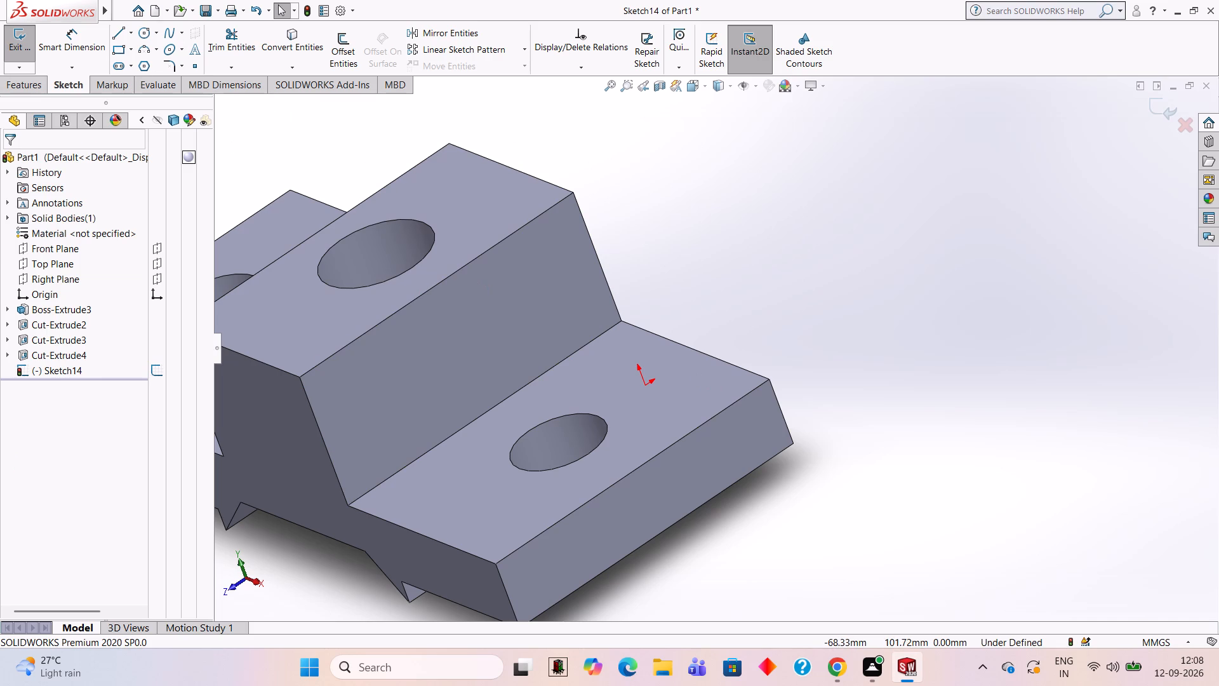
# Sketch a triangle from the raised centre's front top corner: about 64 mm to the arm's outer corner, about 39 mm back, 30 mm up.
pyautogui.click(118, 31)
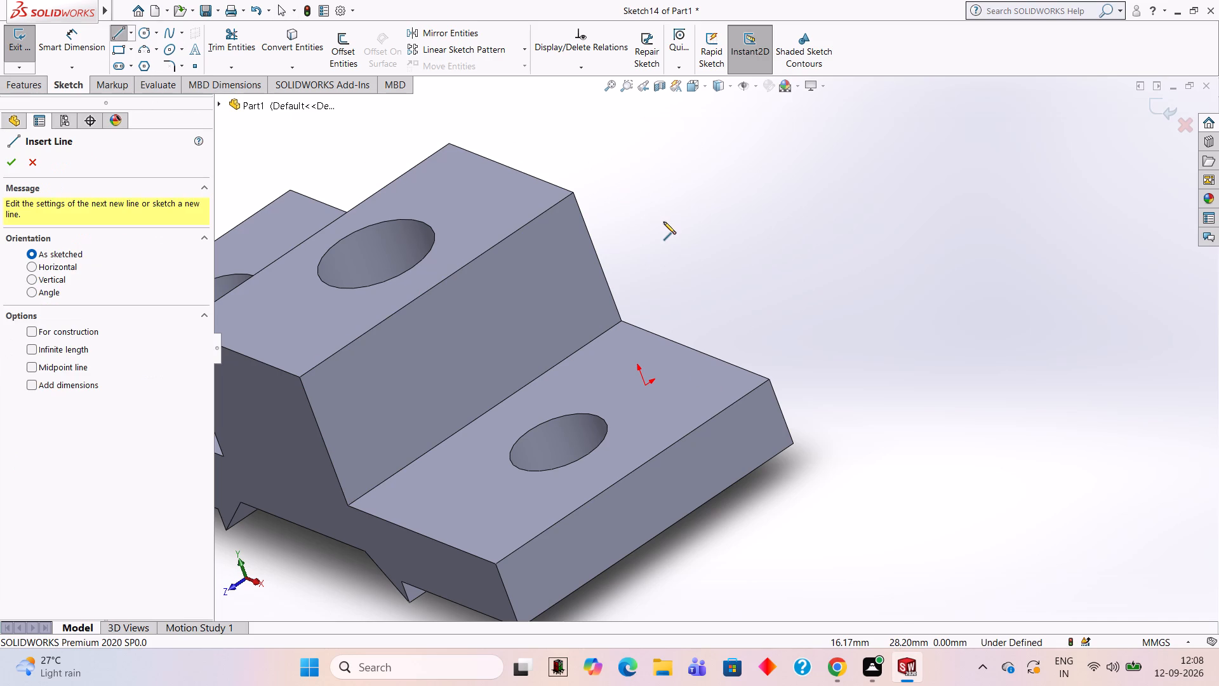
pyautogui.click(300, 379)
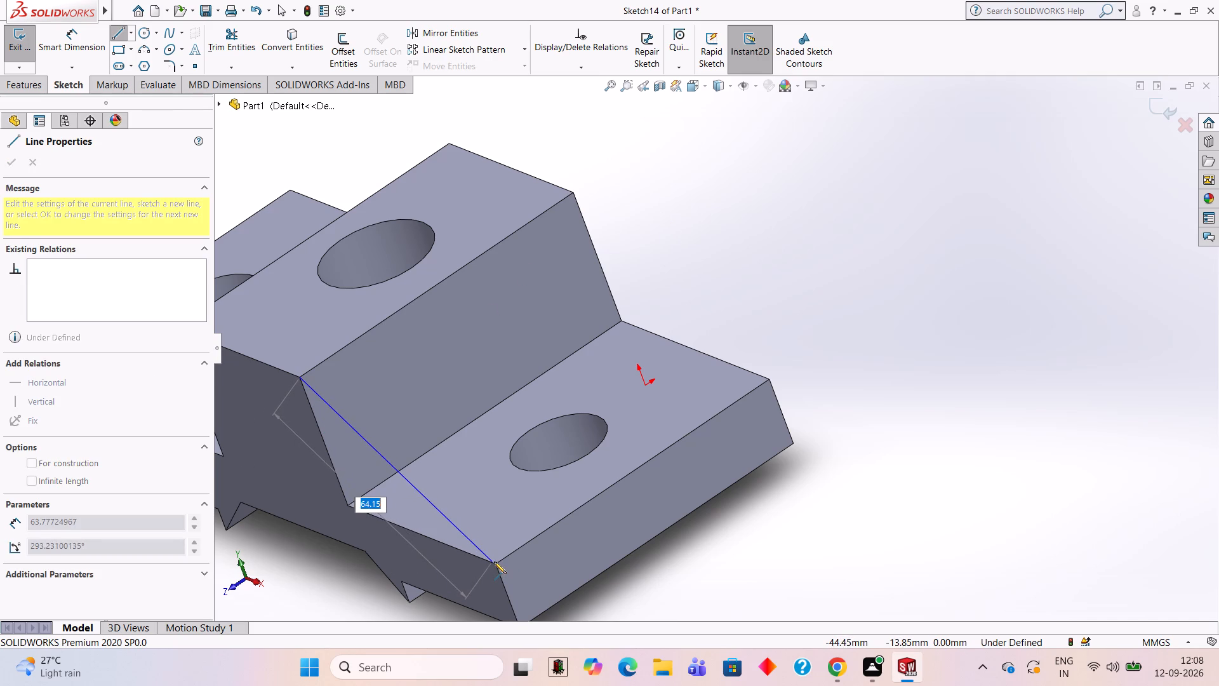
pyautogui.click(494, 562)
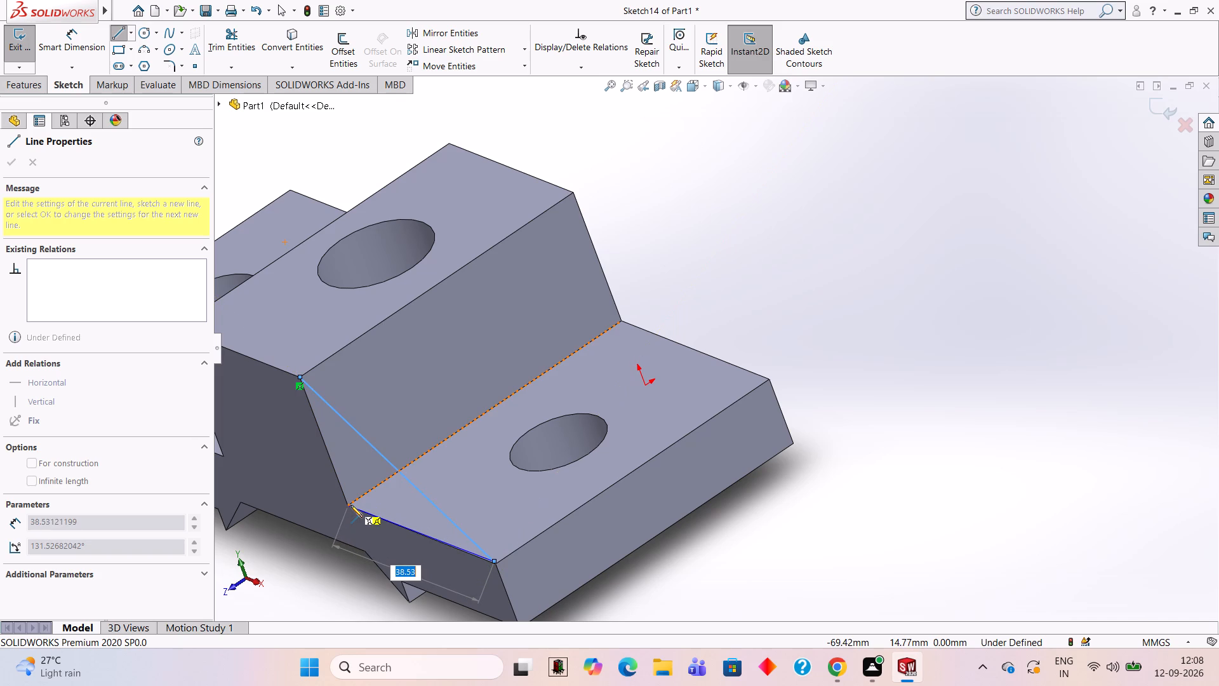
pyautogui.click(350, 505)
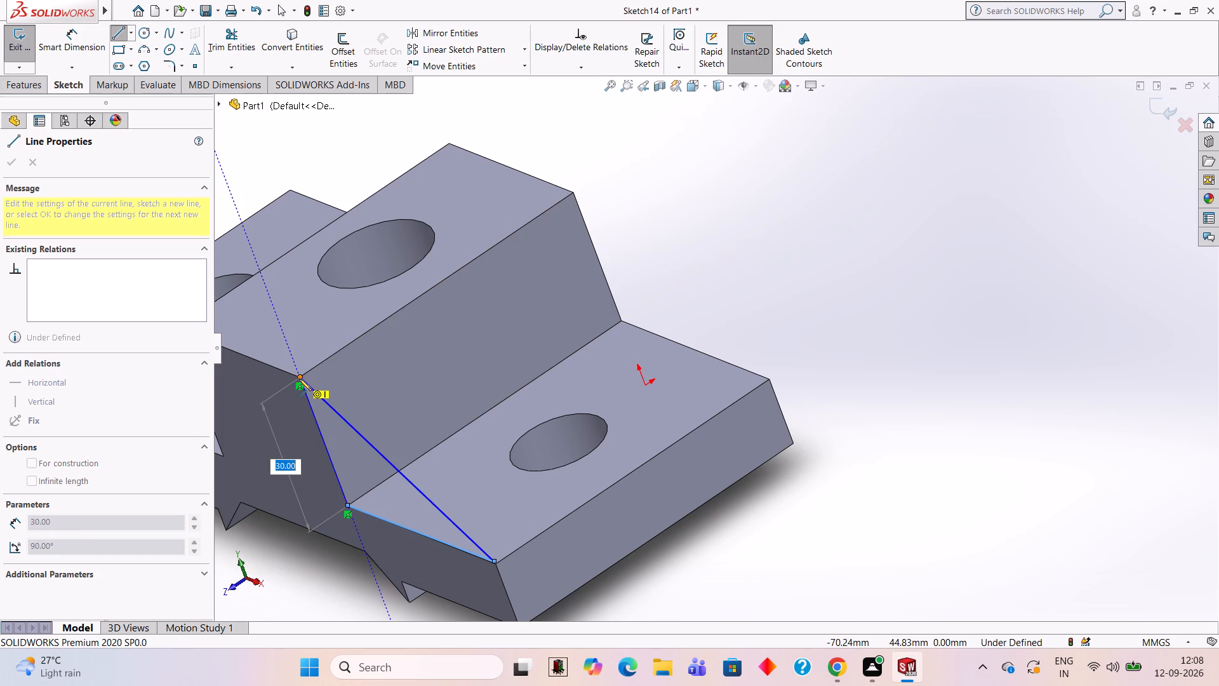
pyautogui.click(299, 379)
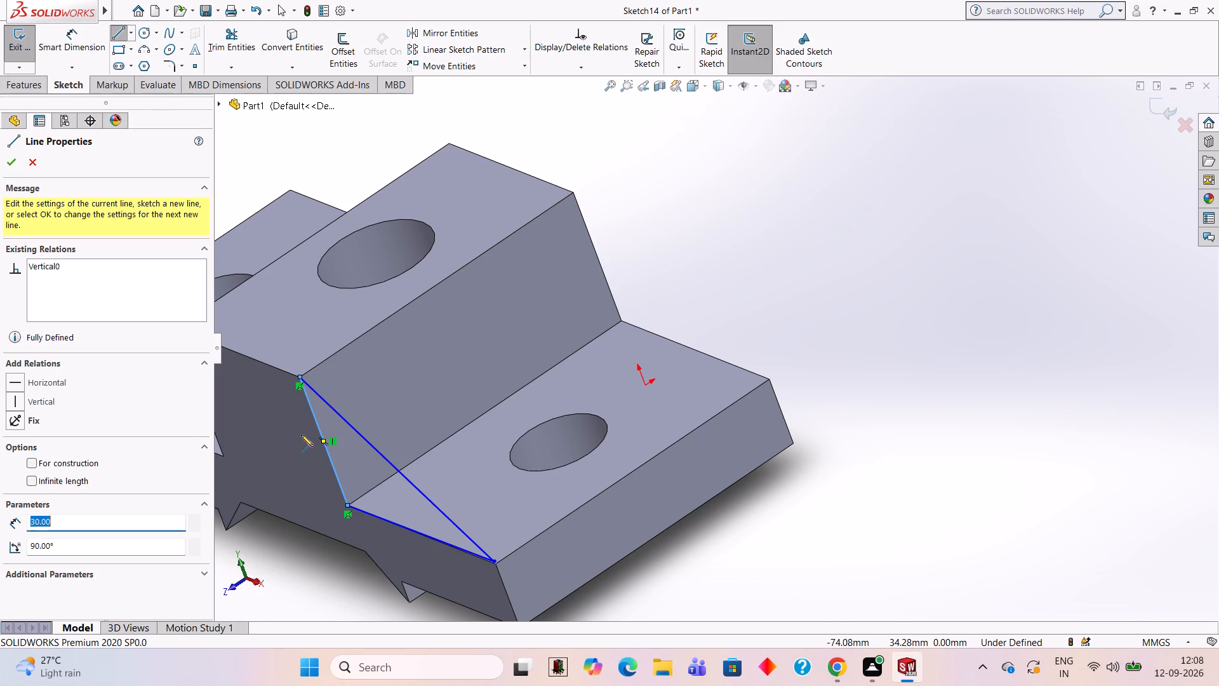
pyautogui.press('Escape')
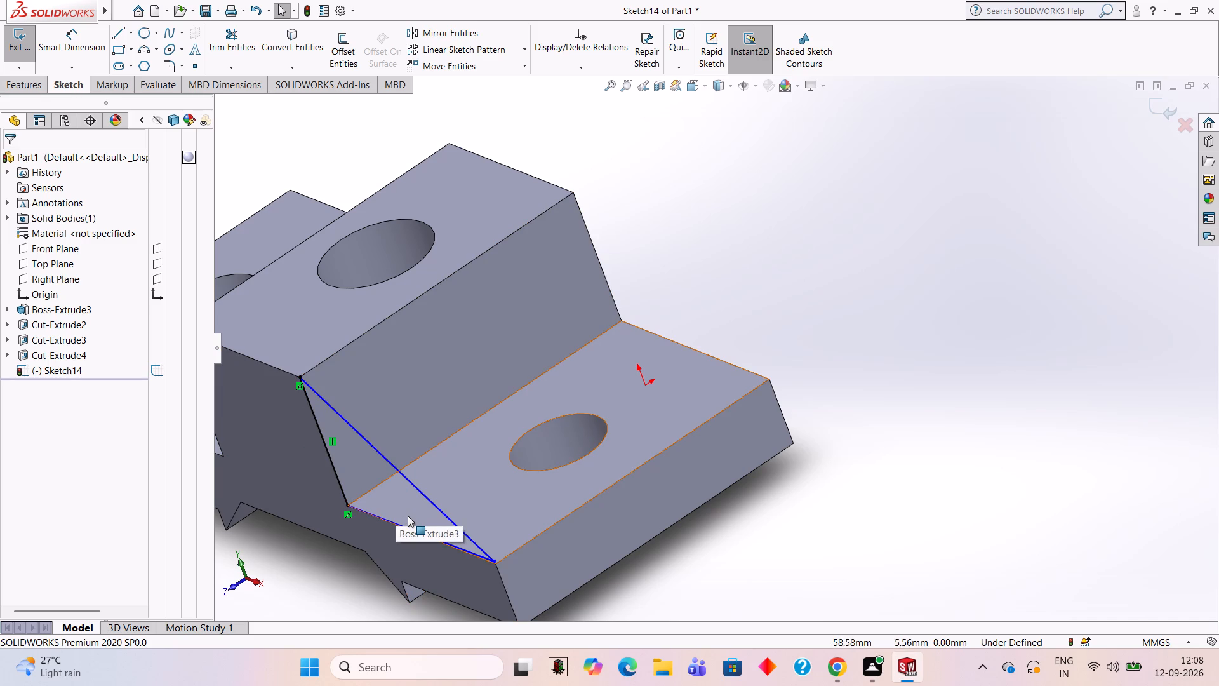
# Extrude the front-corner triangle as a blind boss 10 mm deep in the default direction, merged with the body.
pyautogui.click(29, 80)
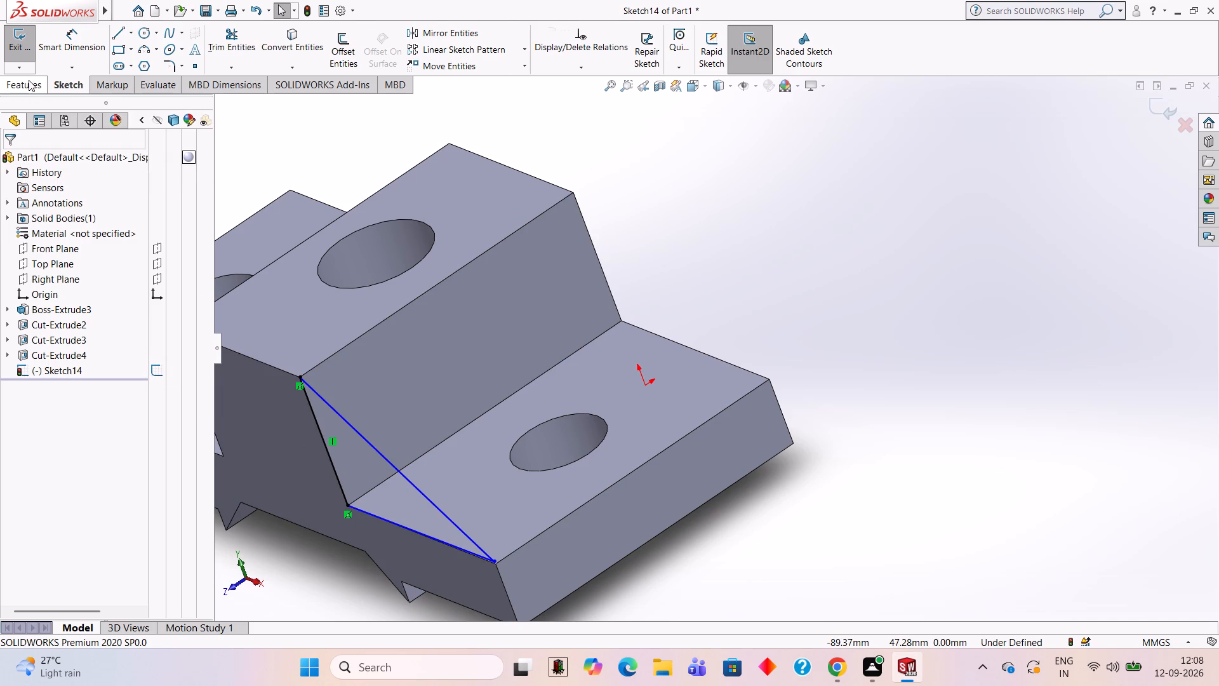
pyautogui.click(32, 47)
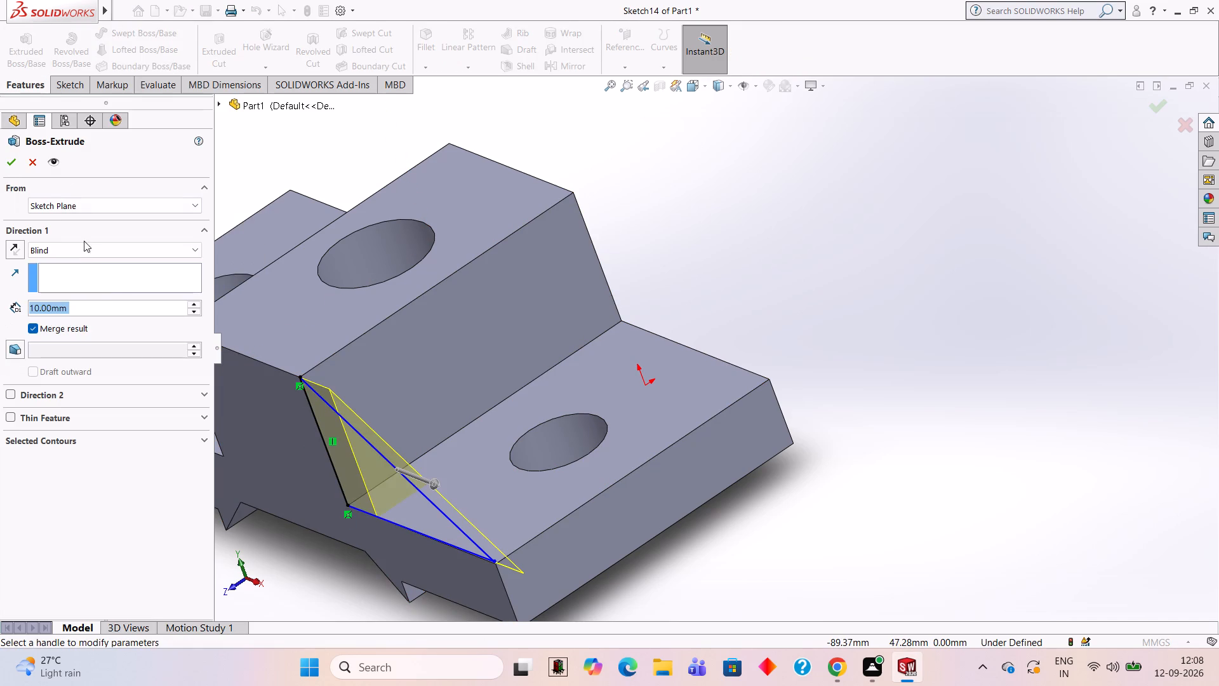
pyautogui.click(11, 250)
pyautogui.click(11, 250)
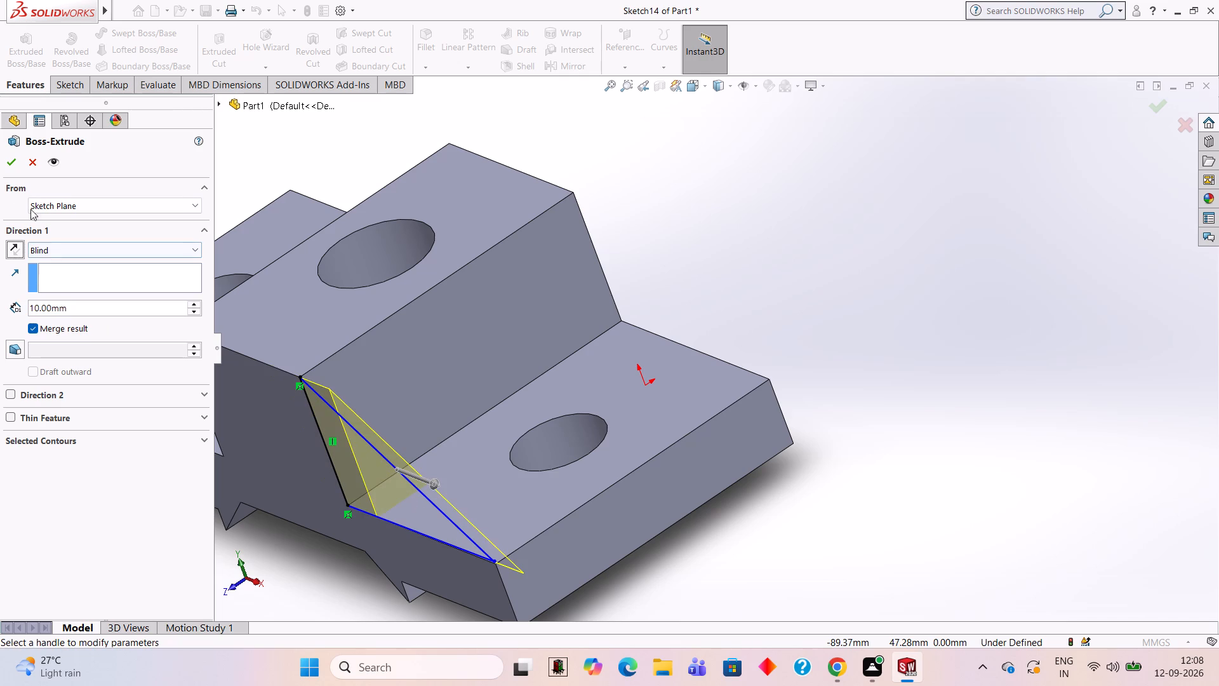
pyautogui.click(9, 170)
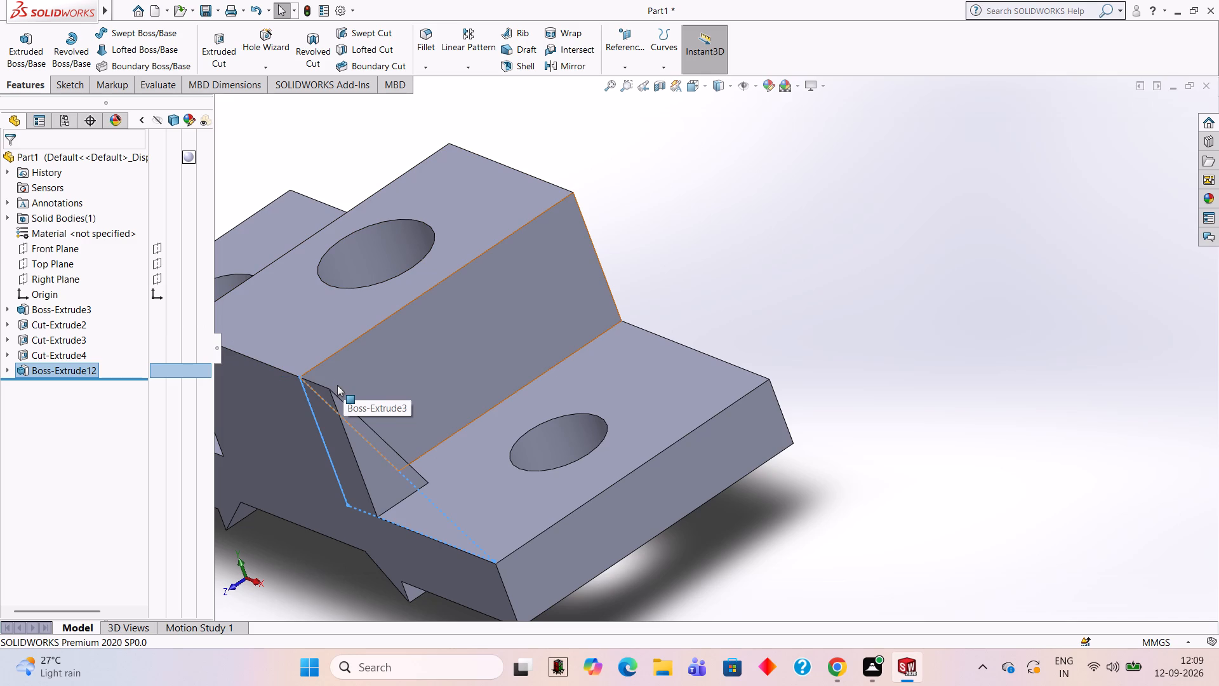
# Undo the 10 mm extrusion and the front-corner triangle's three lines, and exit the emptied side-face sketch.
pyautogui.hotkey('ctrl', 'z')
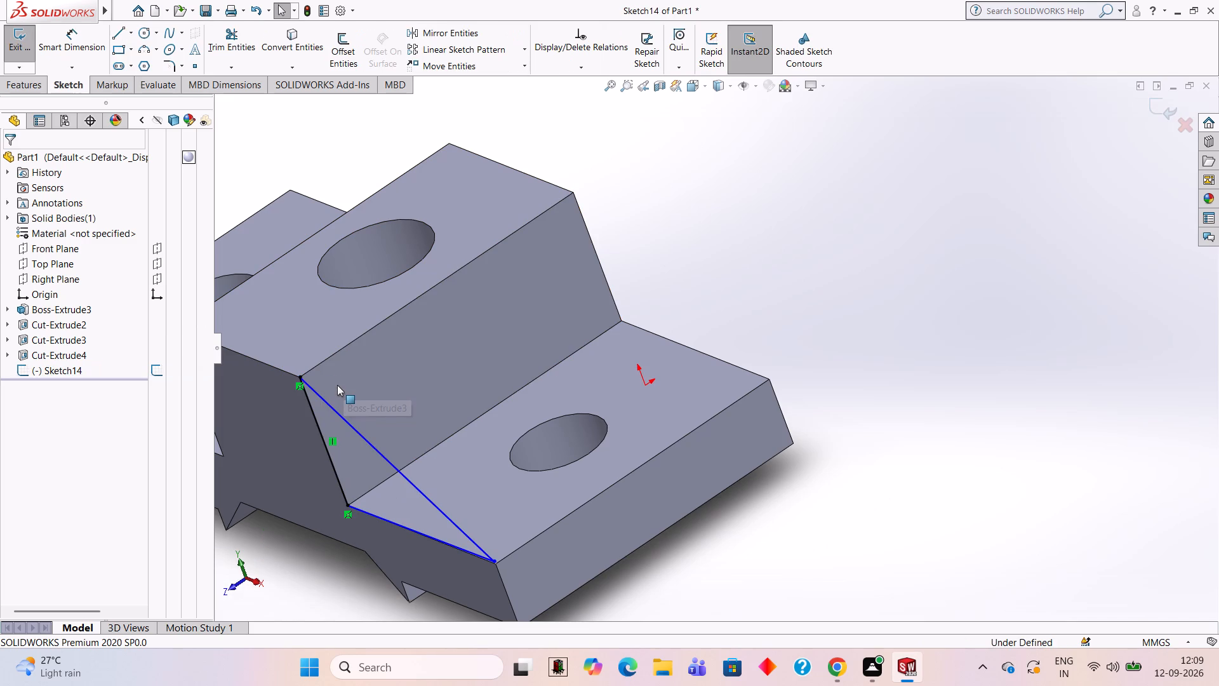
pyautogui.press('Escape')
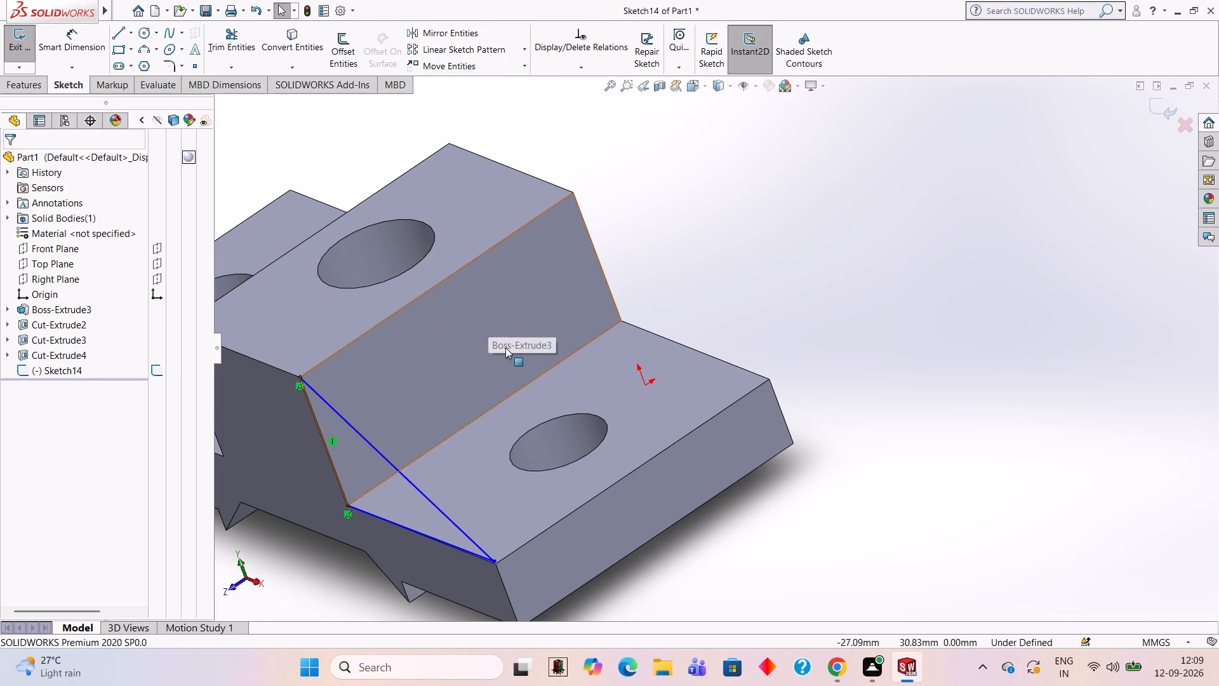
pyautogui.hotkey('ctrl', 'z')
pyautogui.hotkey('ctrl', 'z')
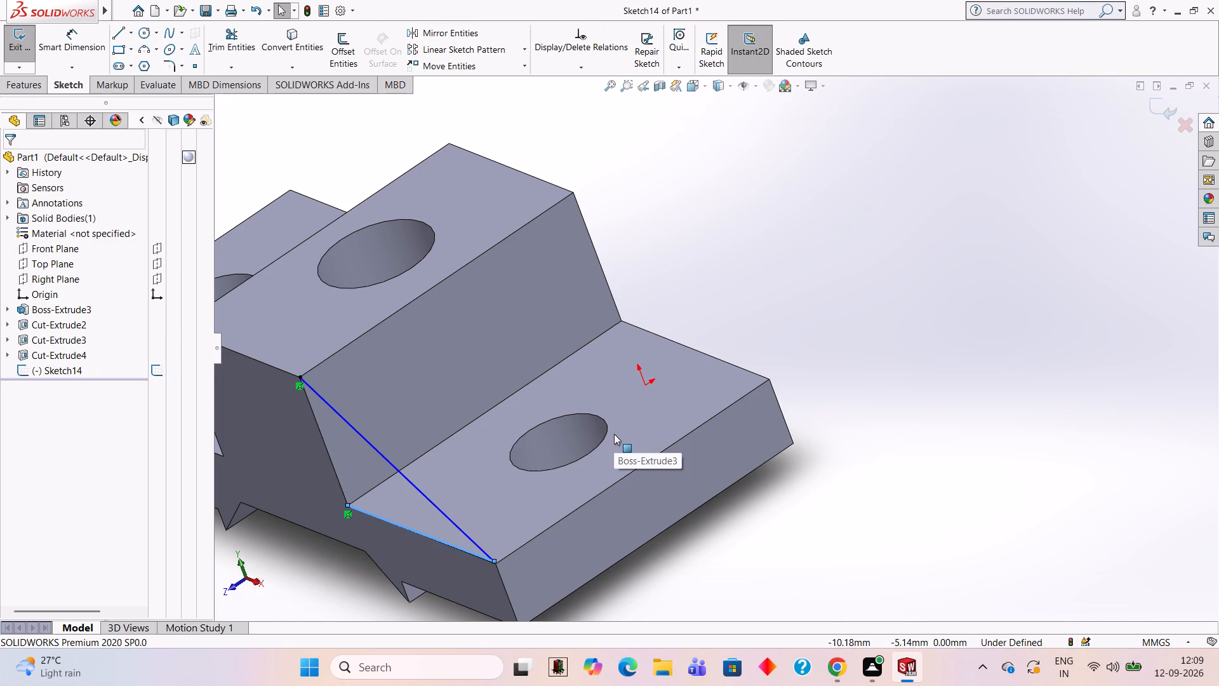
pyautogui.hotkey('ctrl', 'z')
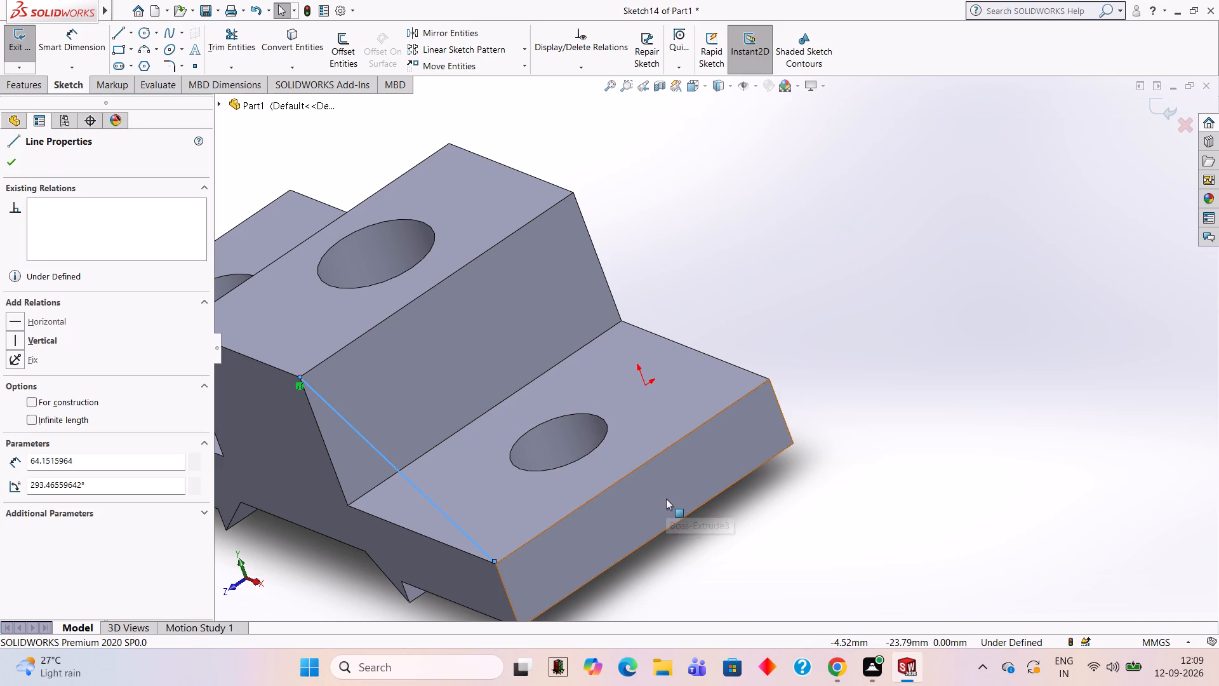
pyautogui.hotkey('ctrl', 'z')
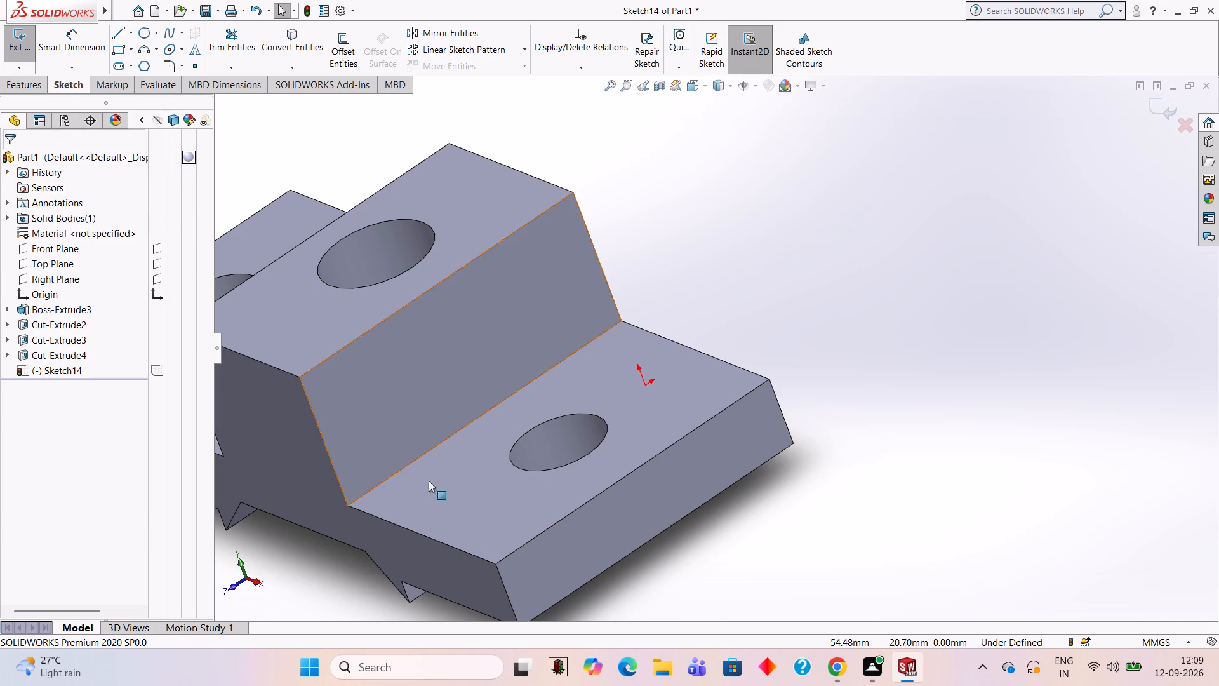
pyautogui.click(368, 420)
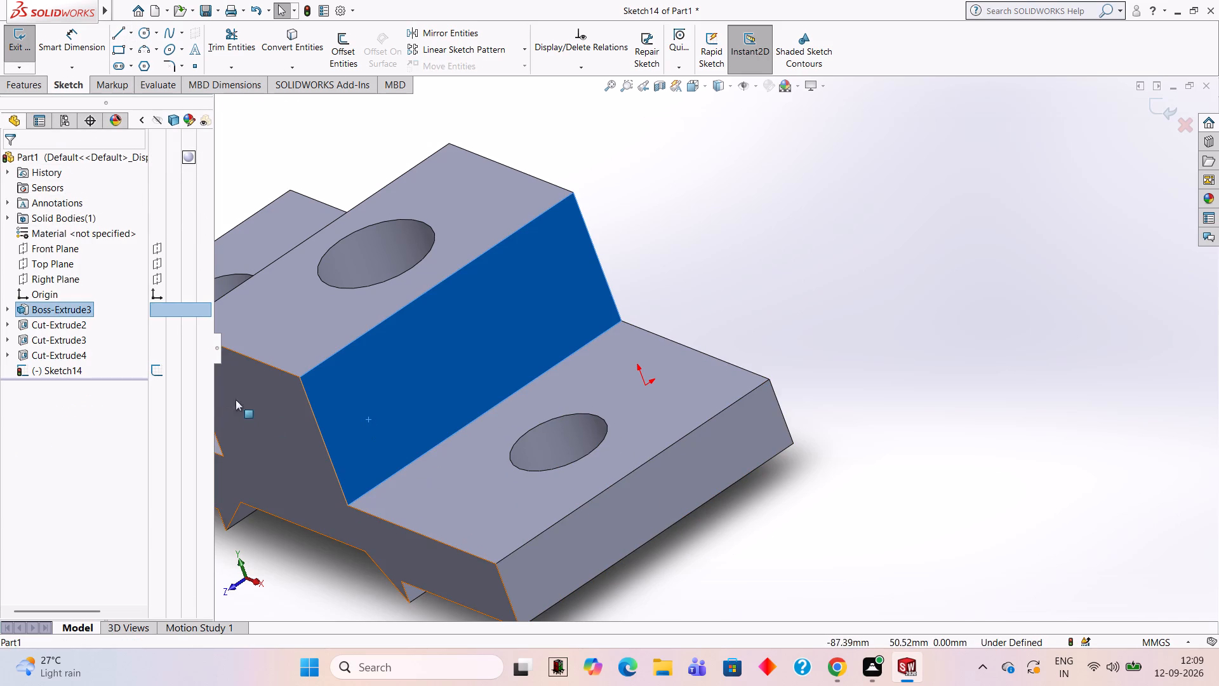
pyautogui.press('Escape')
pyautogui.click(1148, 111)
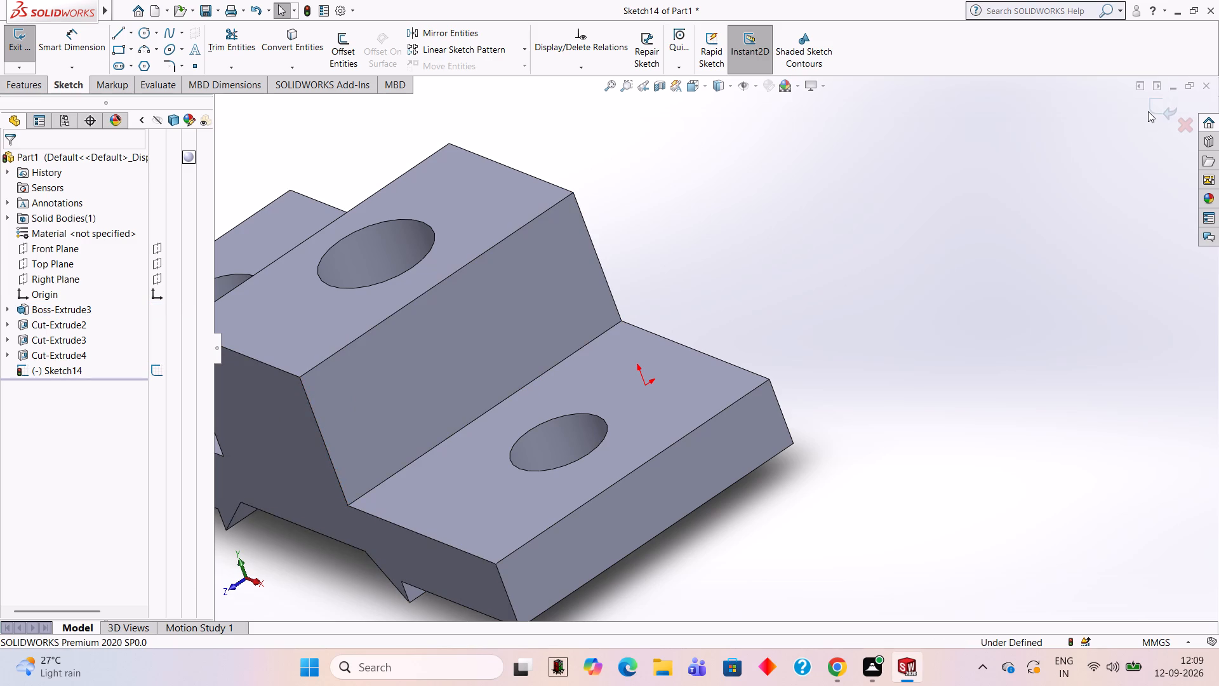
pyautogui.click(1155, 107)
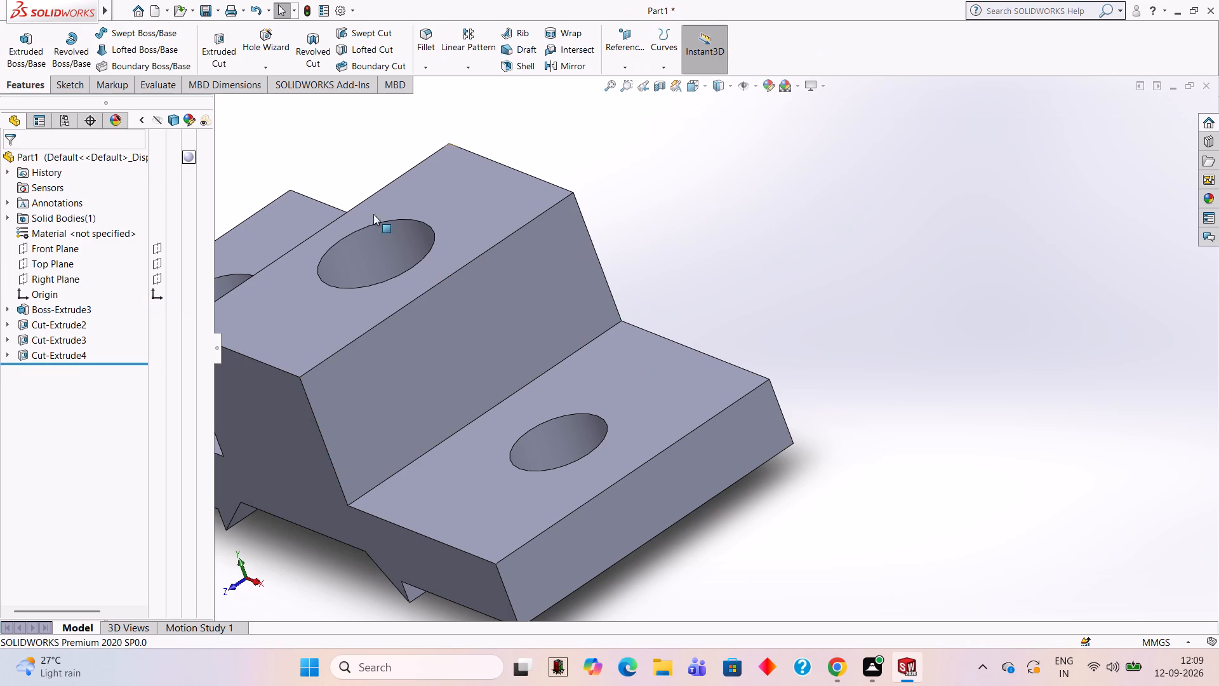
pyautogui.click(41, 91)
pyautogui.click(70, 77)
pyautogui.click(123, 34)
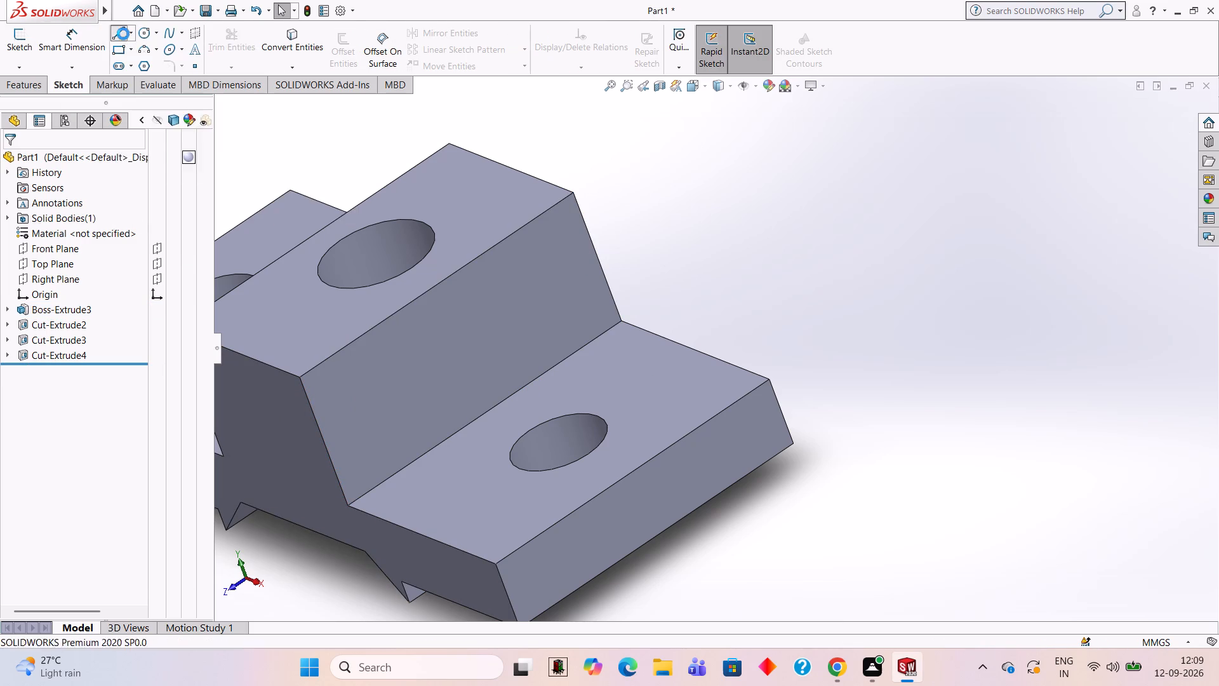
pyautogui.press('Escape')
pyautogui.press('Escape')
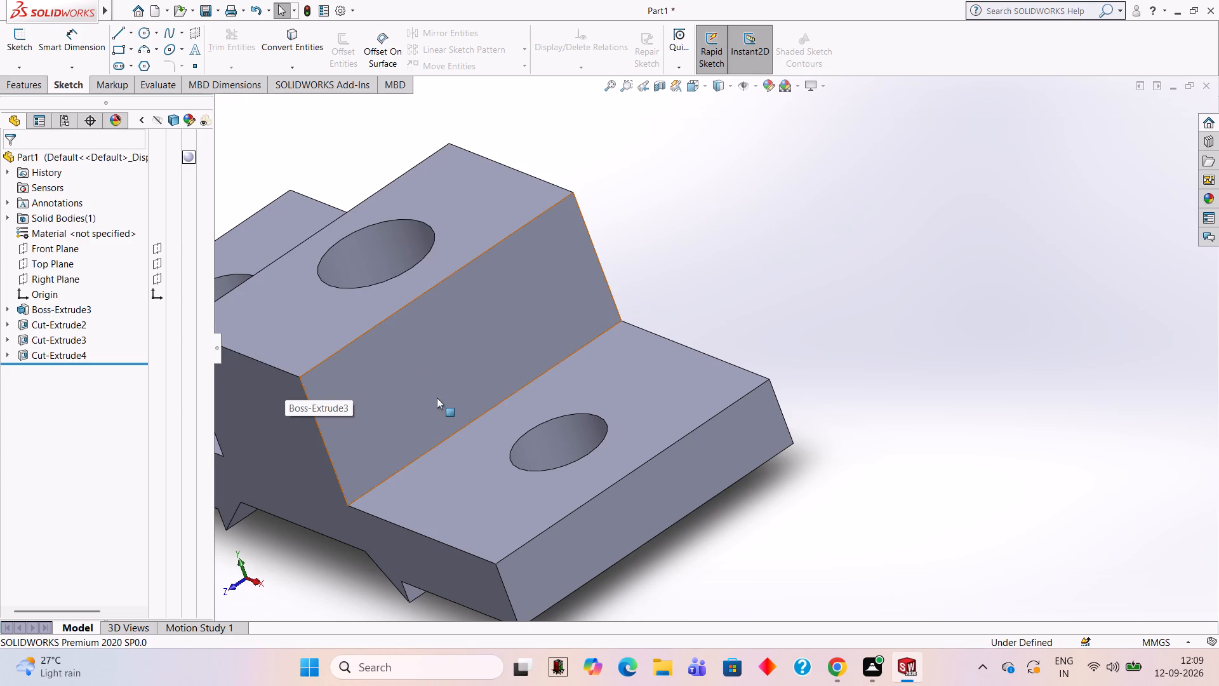
# Sketch a triangle on the raised centre's side face: 30 mm down from its front top corner, about 39 mm to the arm's outer corner, and closed.
pyautogui.click(412, 394)
pyautogui.click(463, 354)
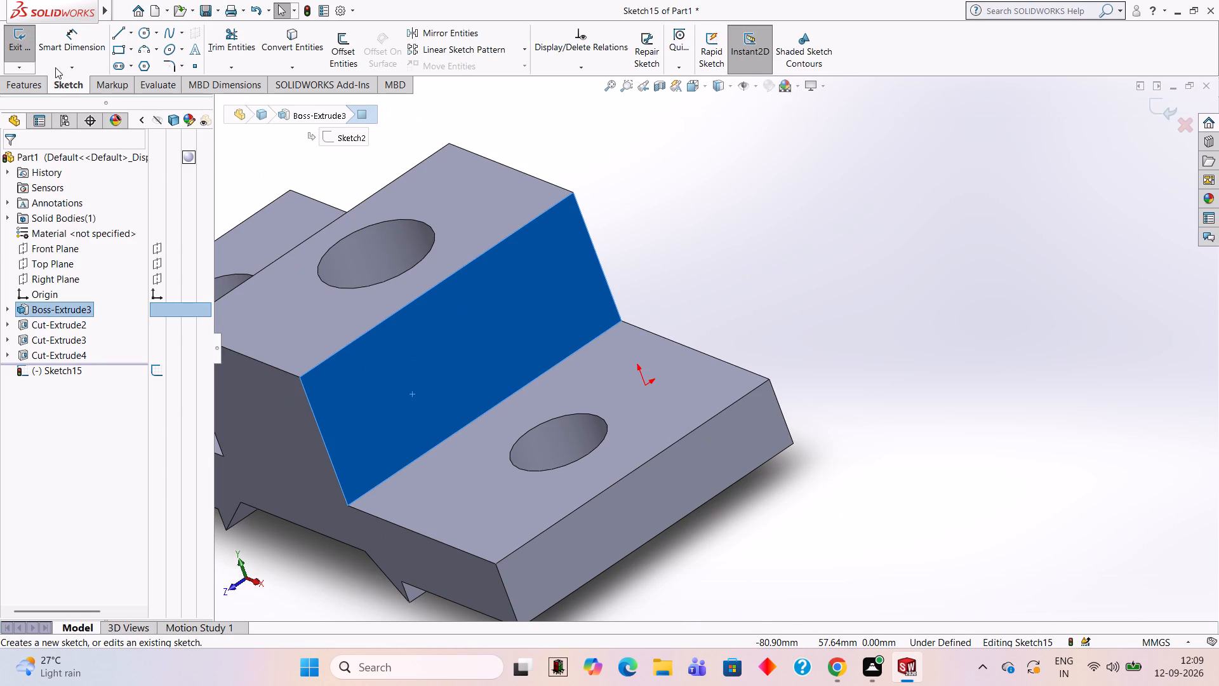
pyautogui.click(117, 34)
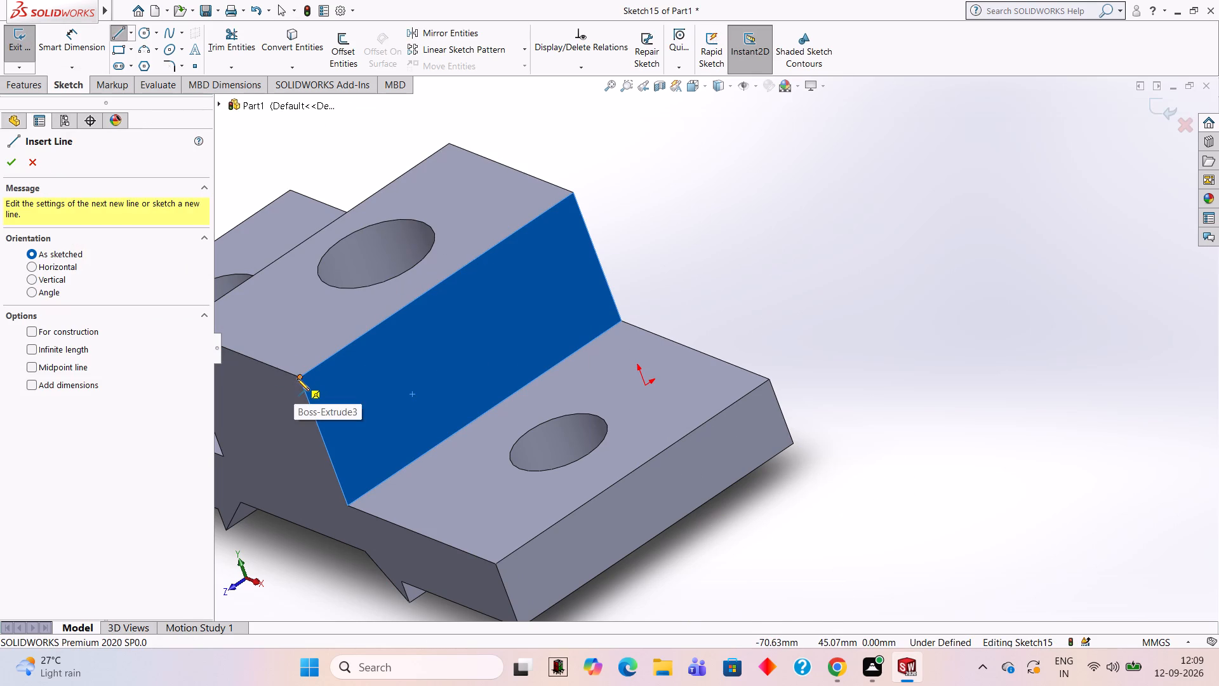
pyautogui.click(297, 379)
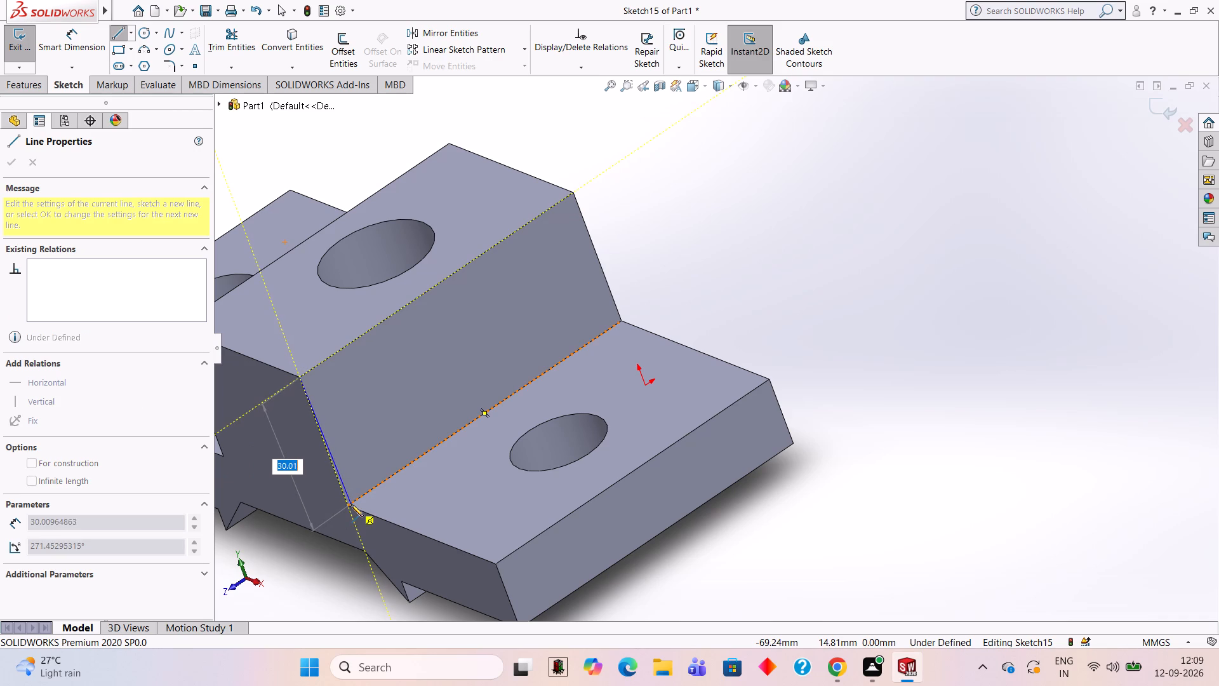
pyautogui.click(349, 504)
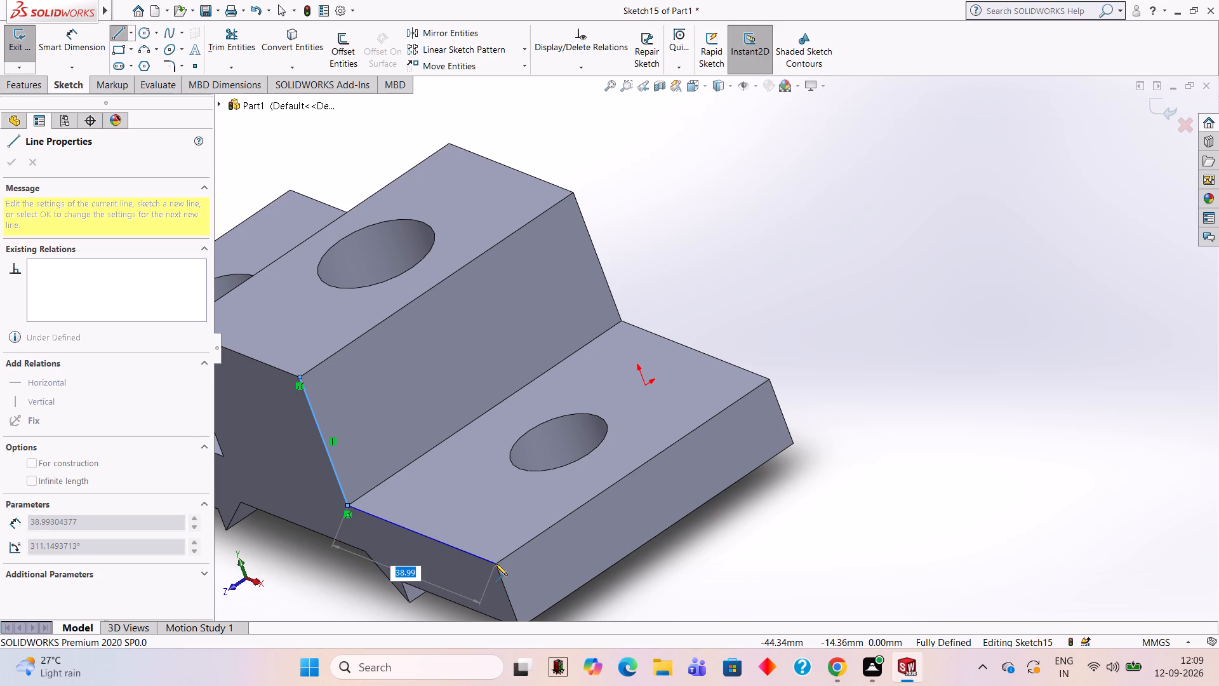
pyautogui.click(495, 563)
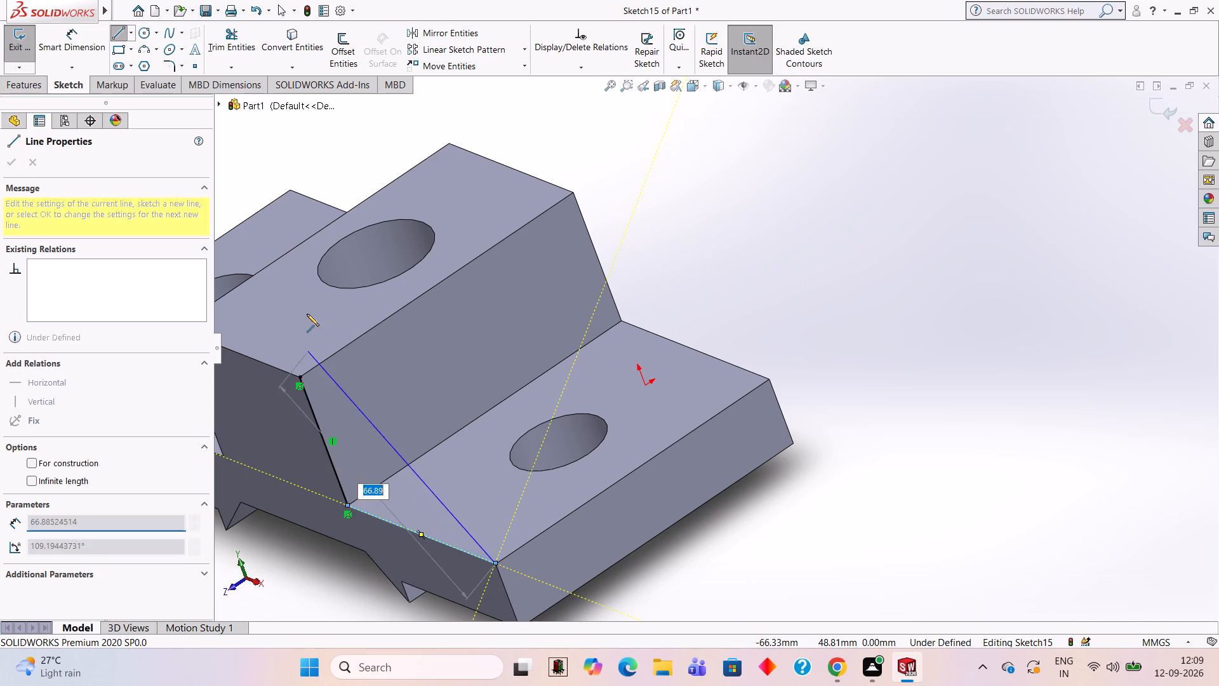
pyautogui.click(300, 377)
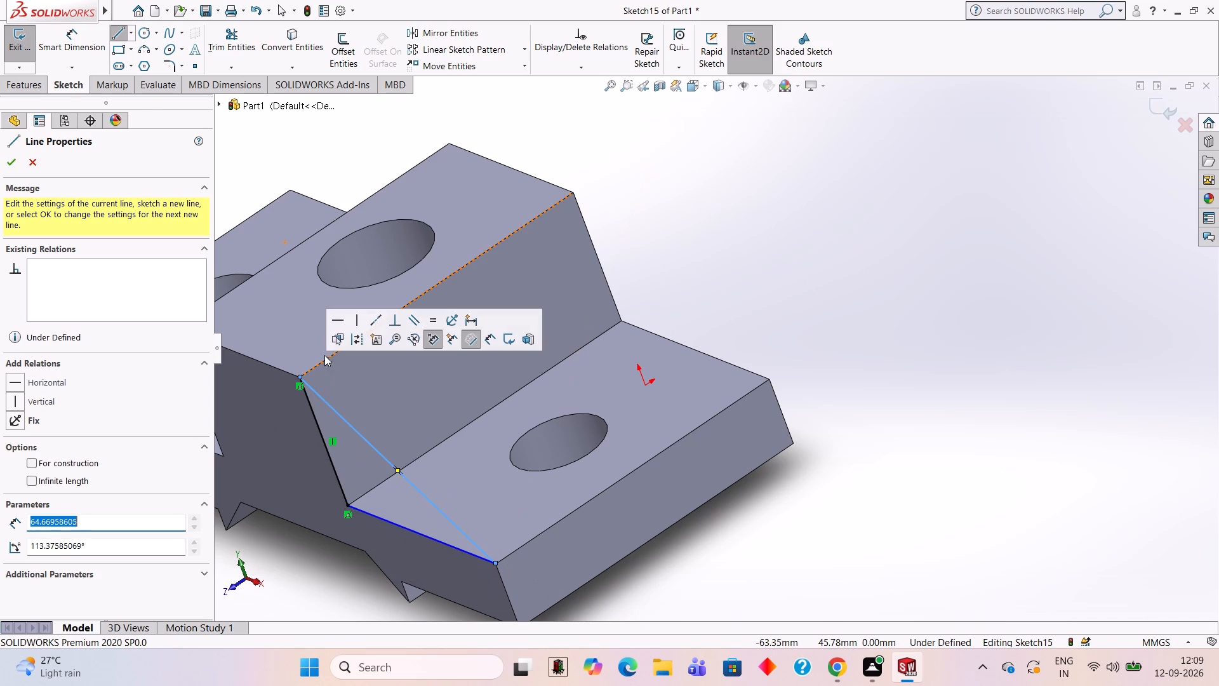
pyautogui.click(5, 166)
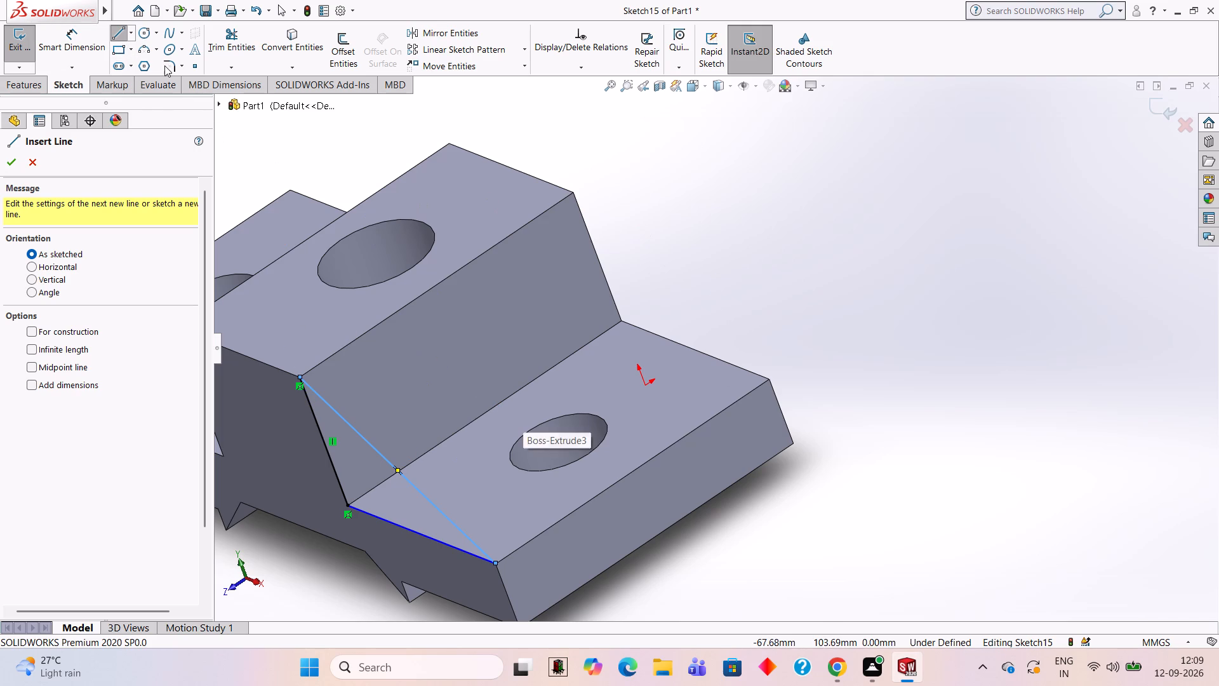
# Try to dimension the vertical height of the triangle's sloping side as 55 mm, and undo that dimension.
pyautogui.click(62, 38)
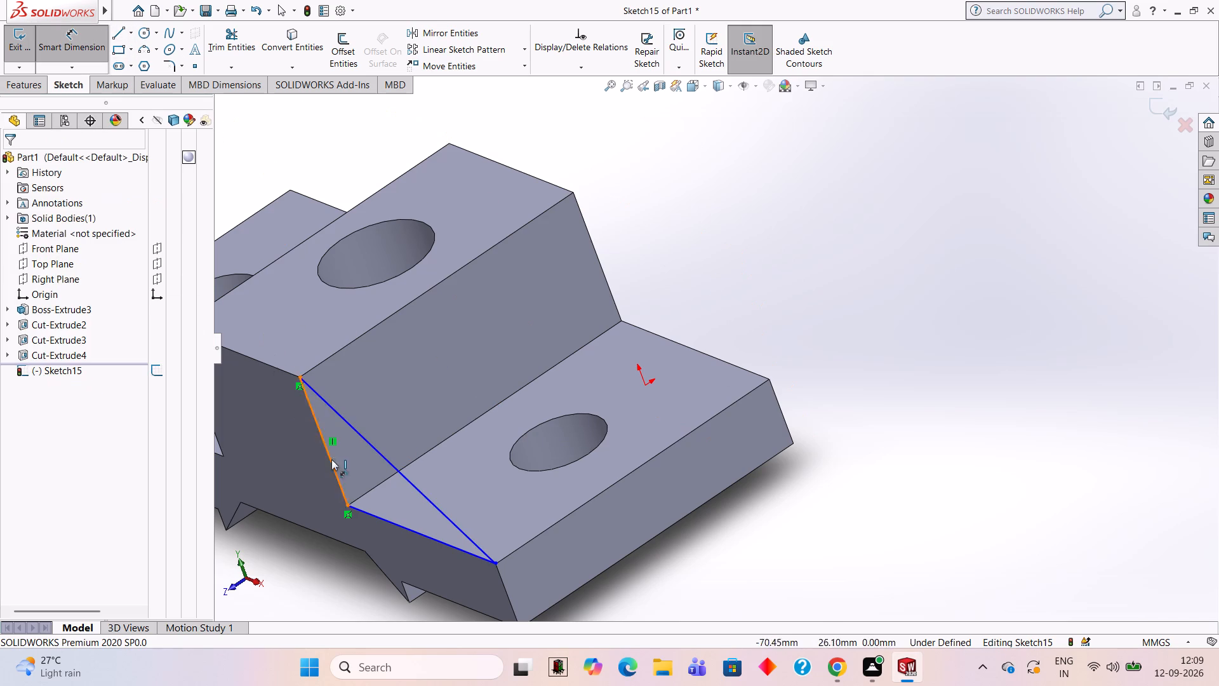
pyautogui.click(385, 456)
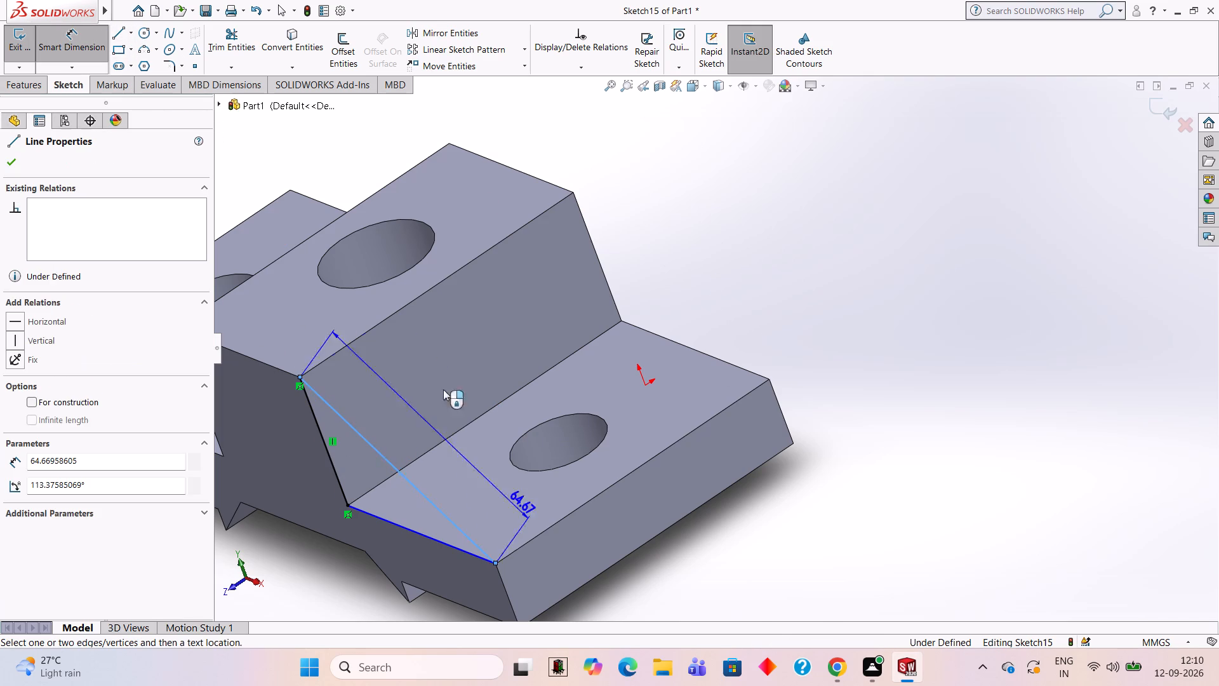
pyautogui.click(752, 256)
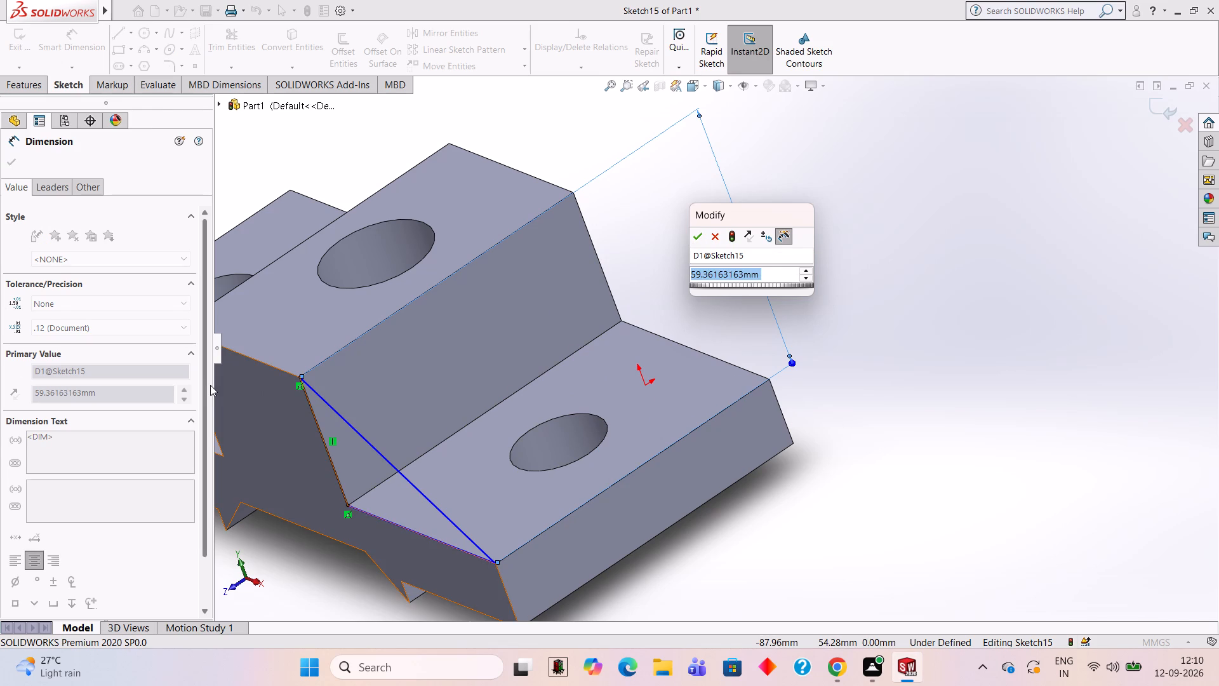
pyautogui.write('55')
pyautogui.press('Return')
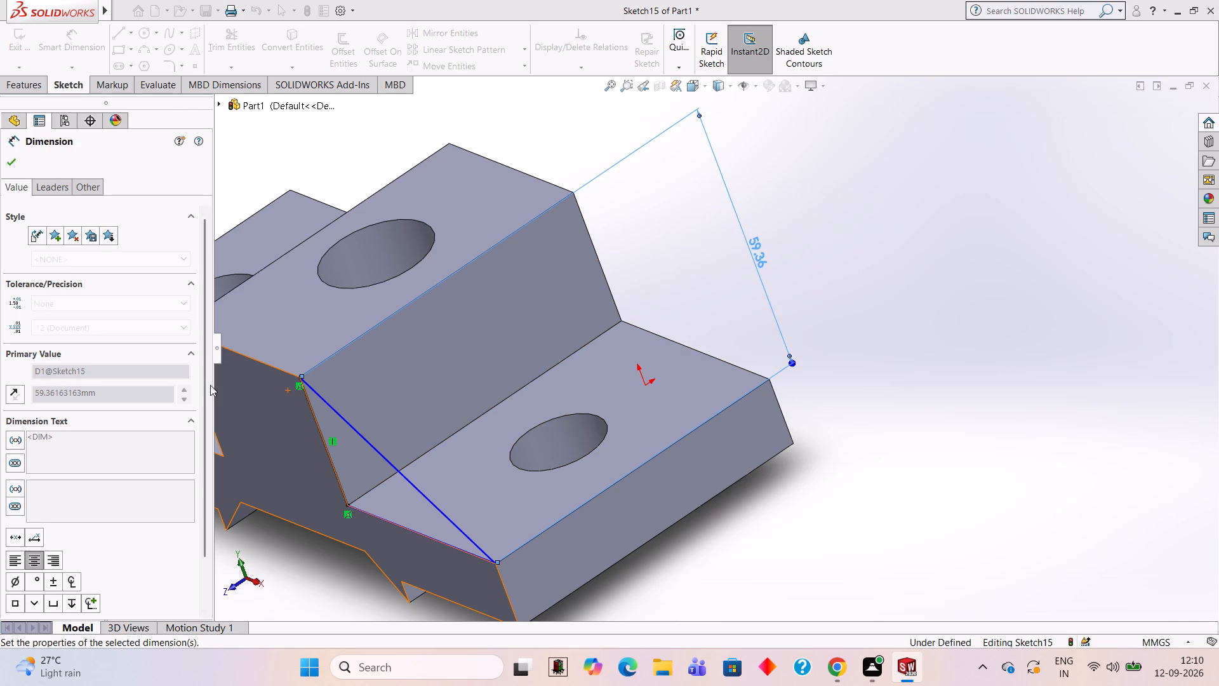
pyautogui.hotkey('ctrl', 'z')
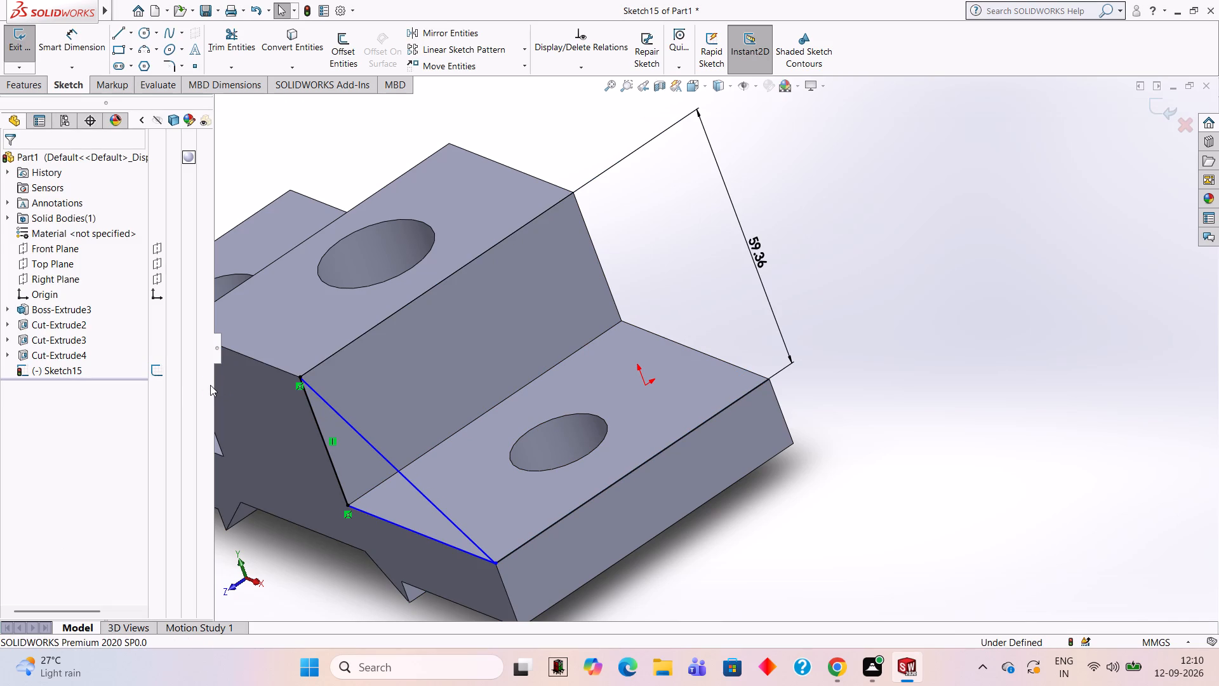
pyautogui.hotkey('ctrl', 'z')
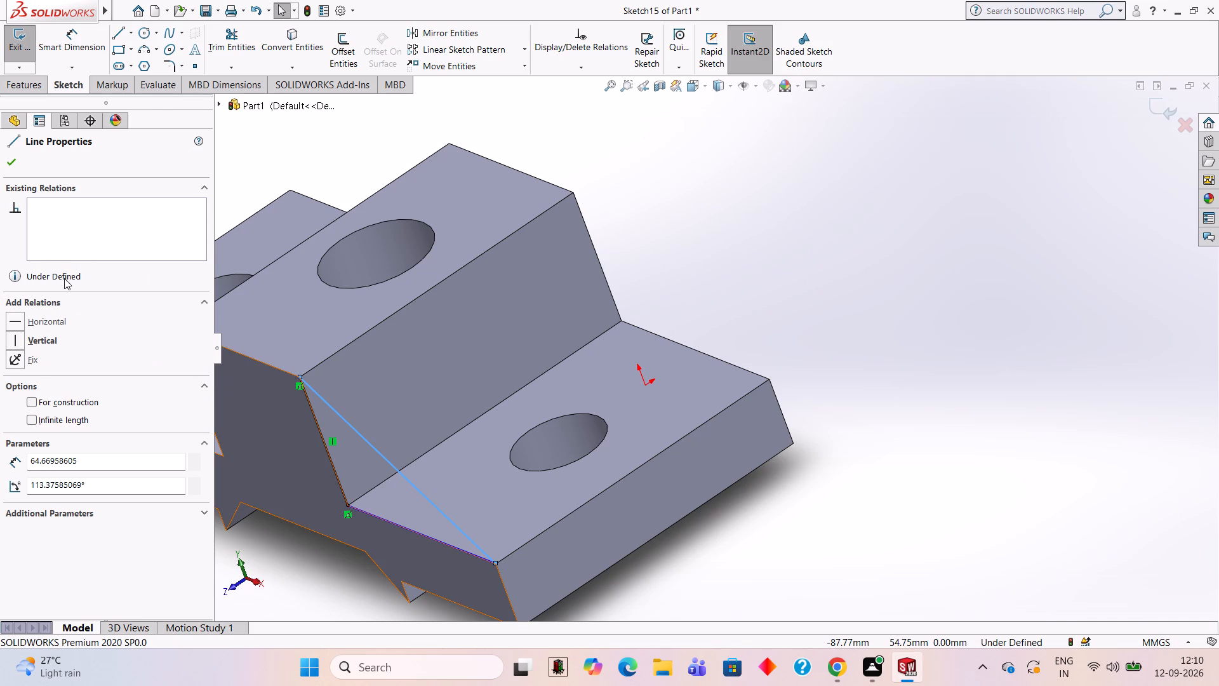
# Undo the triangle's sloping line and redraw it about 65 mm long from the raised centre's front top corner to the arm's outer corner.
pyautogui.hotkey('ctrl', 'z')
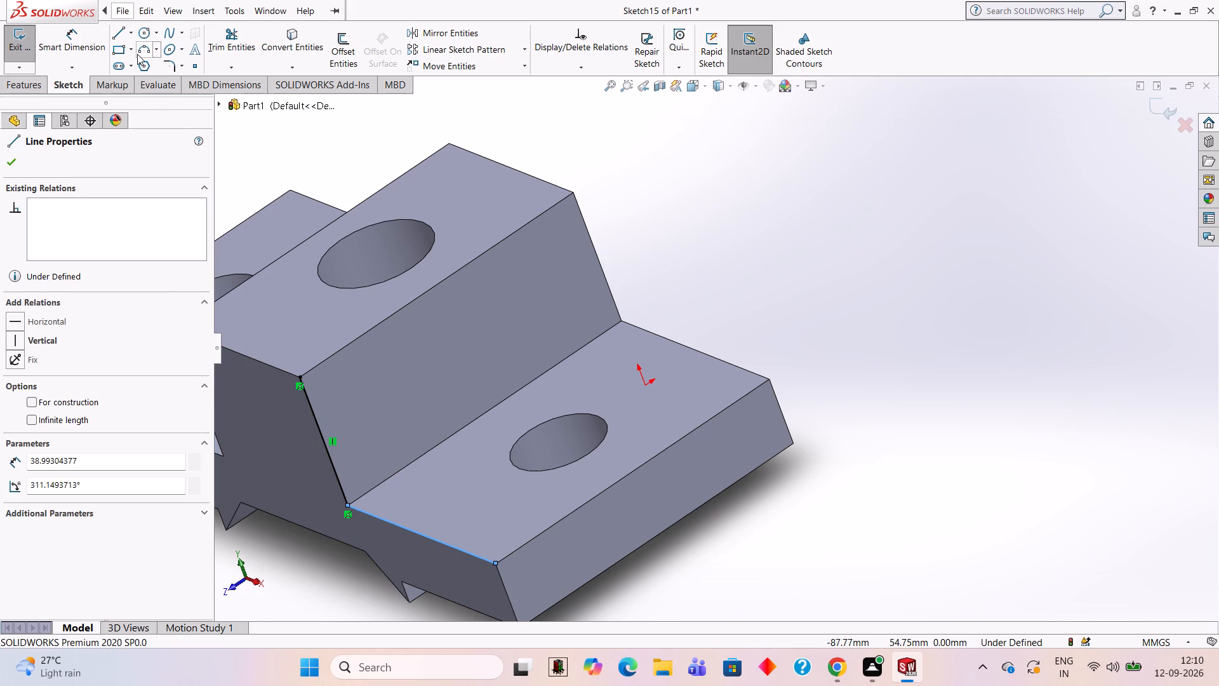
pyautogui.click(121, 36)
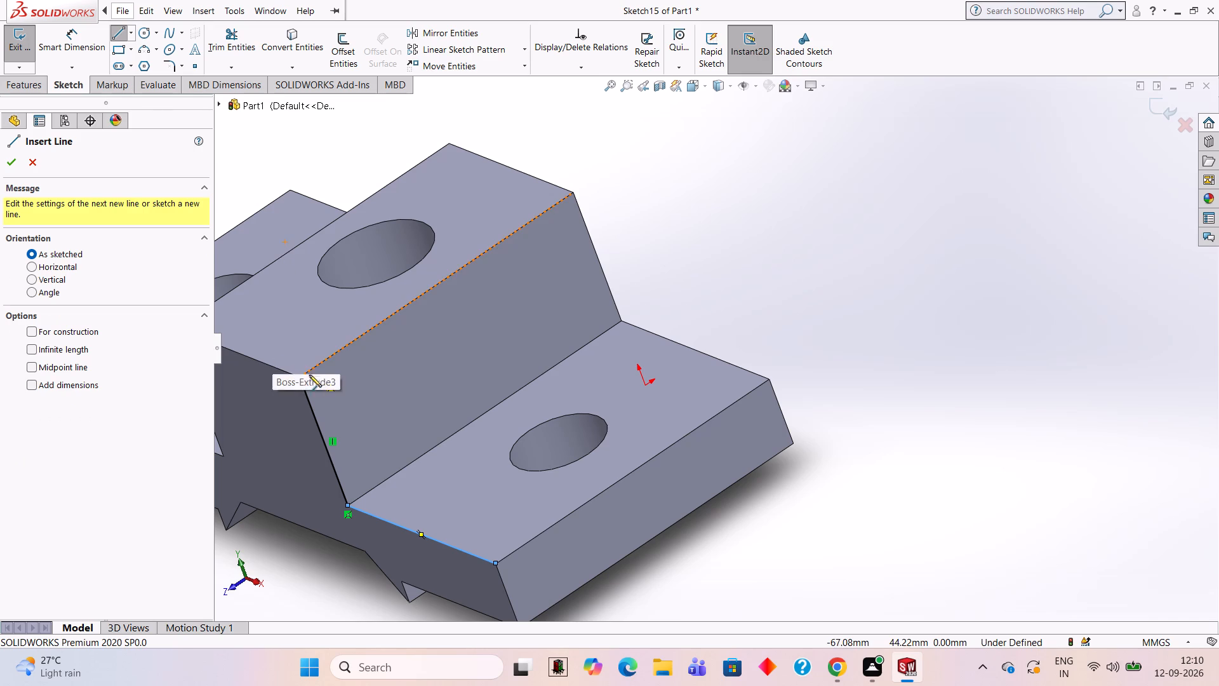
pyautogui.click(299, 380)
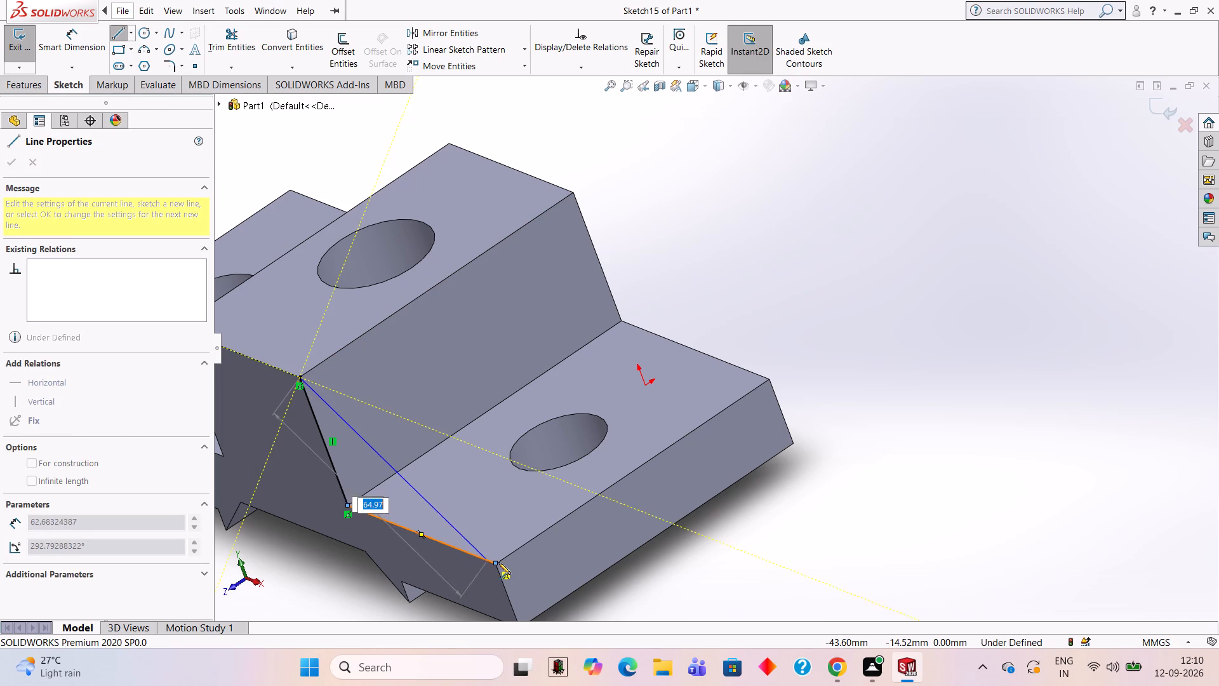
pyautogui.click(493, 562)
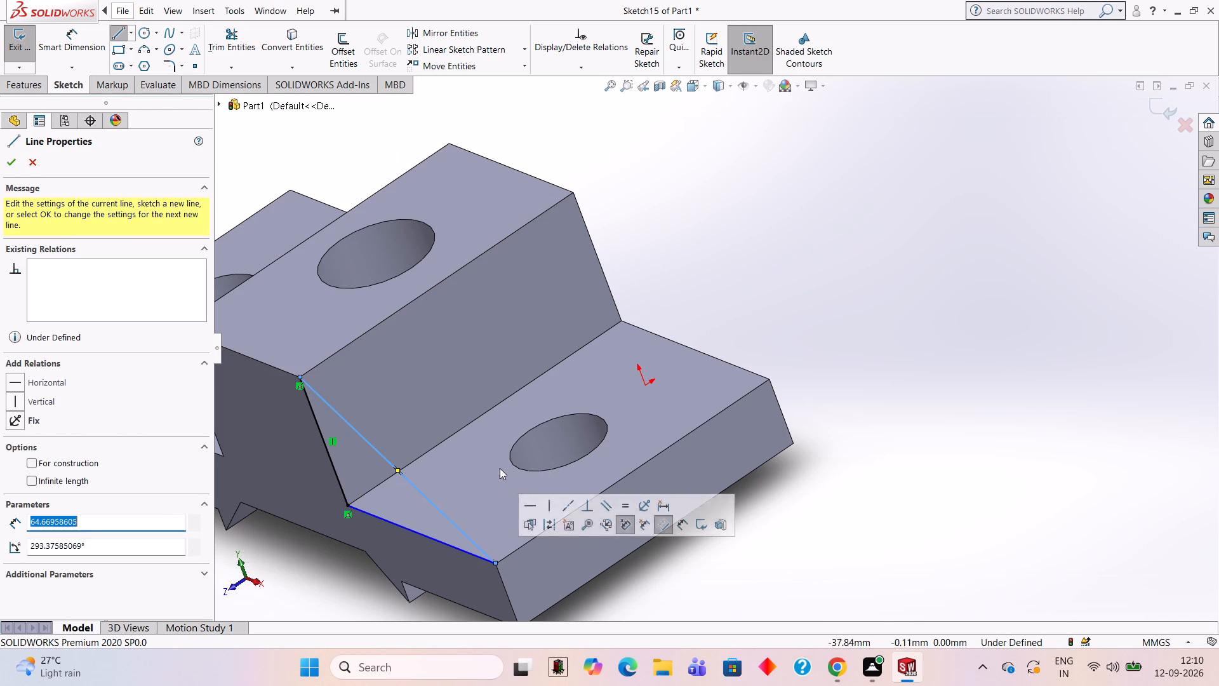
# Dimension the vertical height of the triangle's sloping side as 60 mm.
pyautogui.click(65, 34)
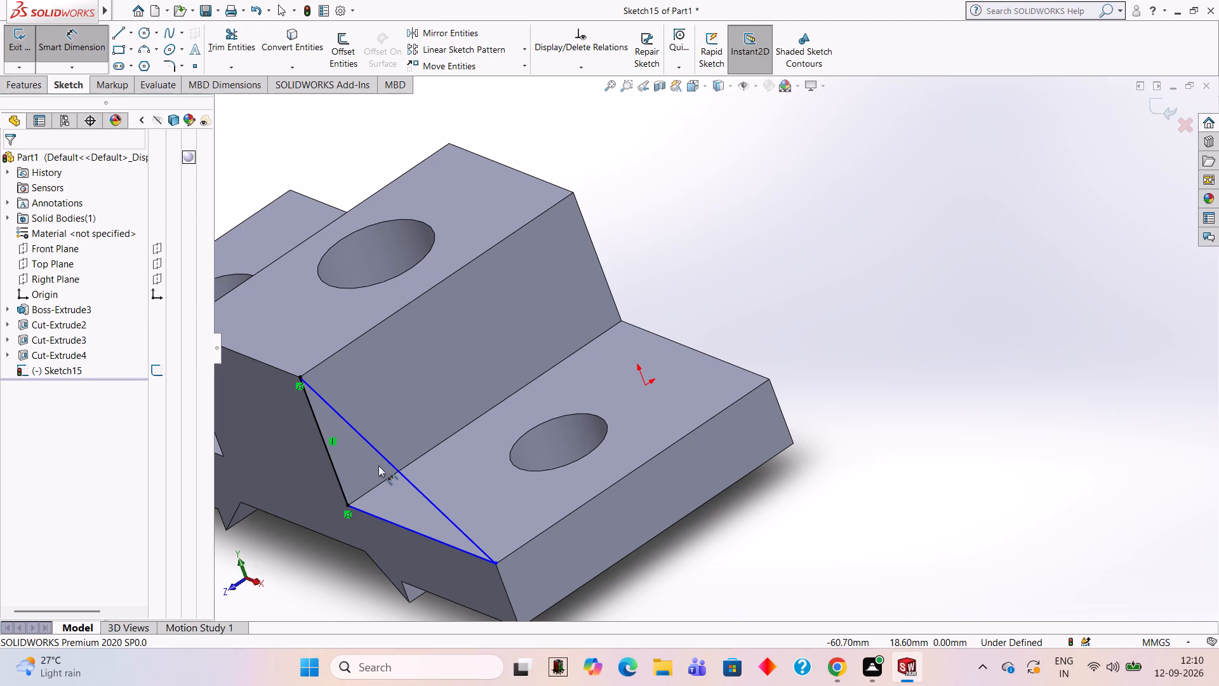
pyautogui.click(394, 467)
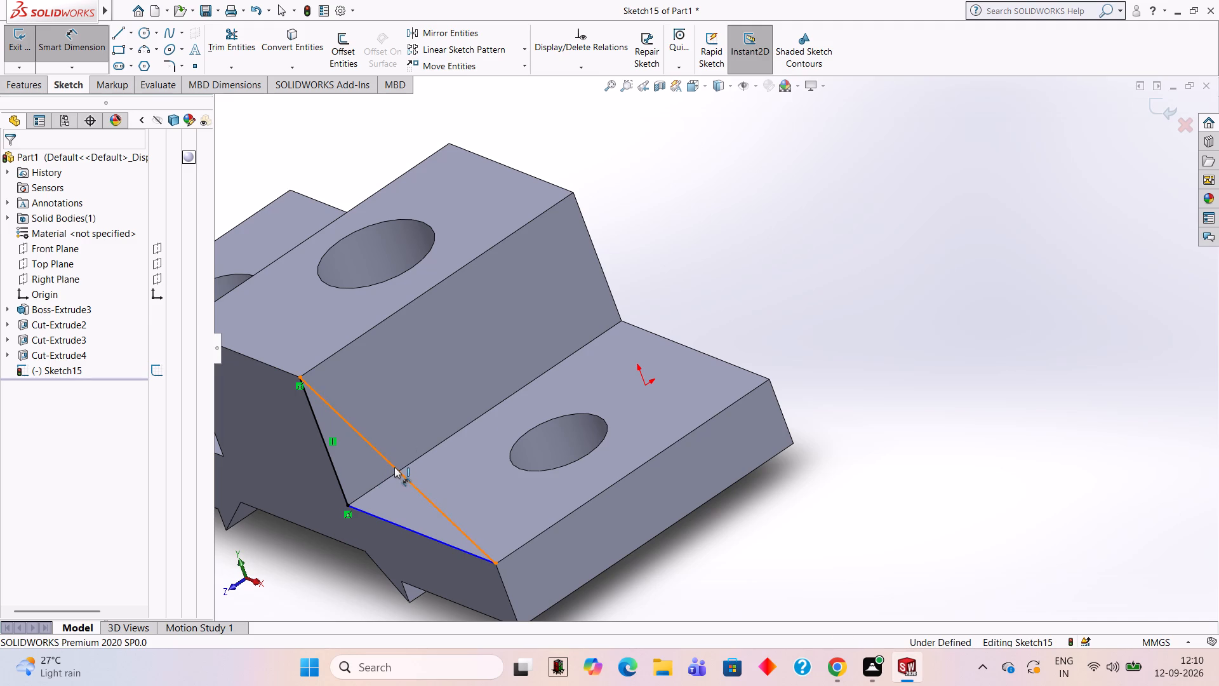
pyautogui.click(690, 279)
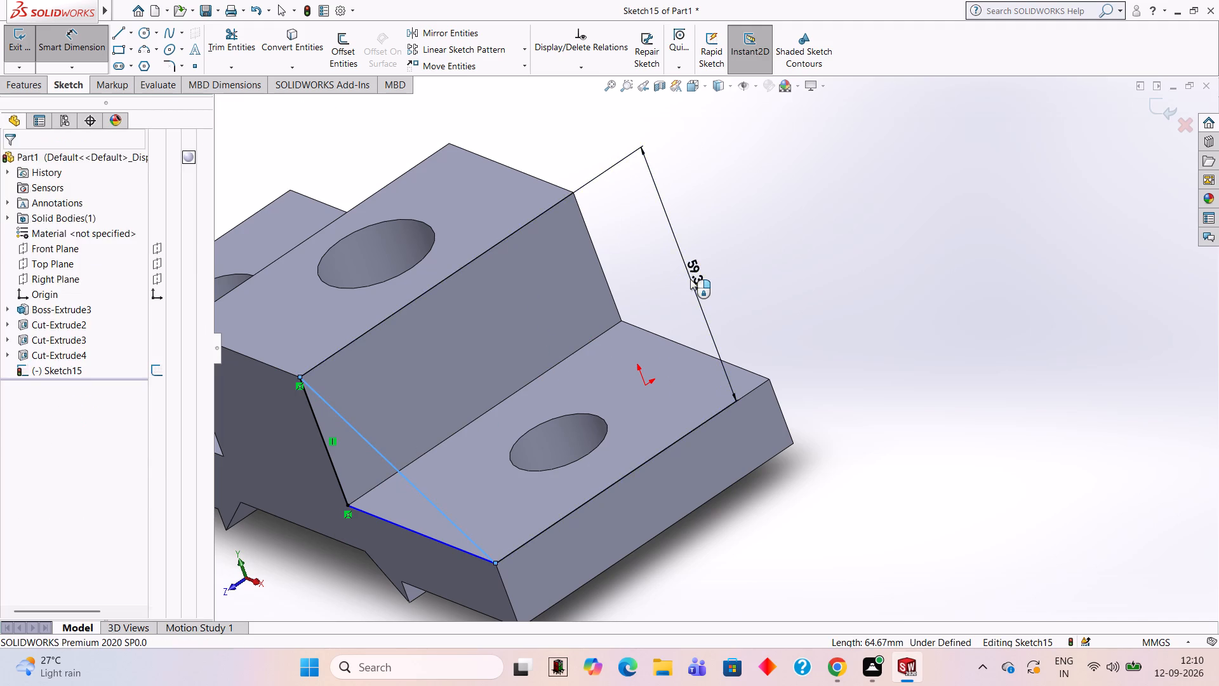
pyautogui.press('6')
pyautogui.press('0')
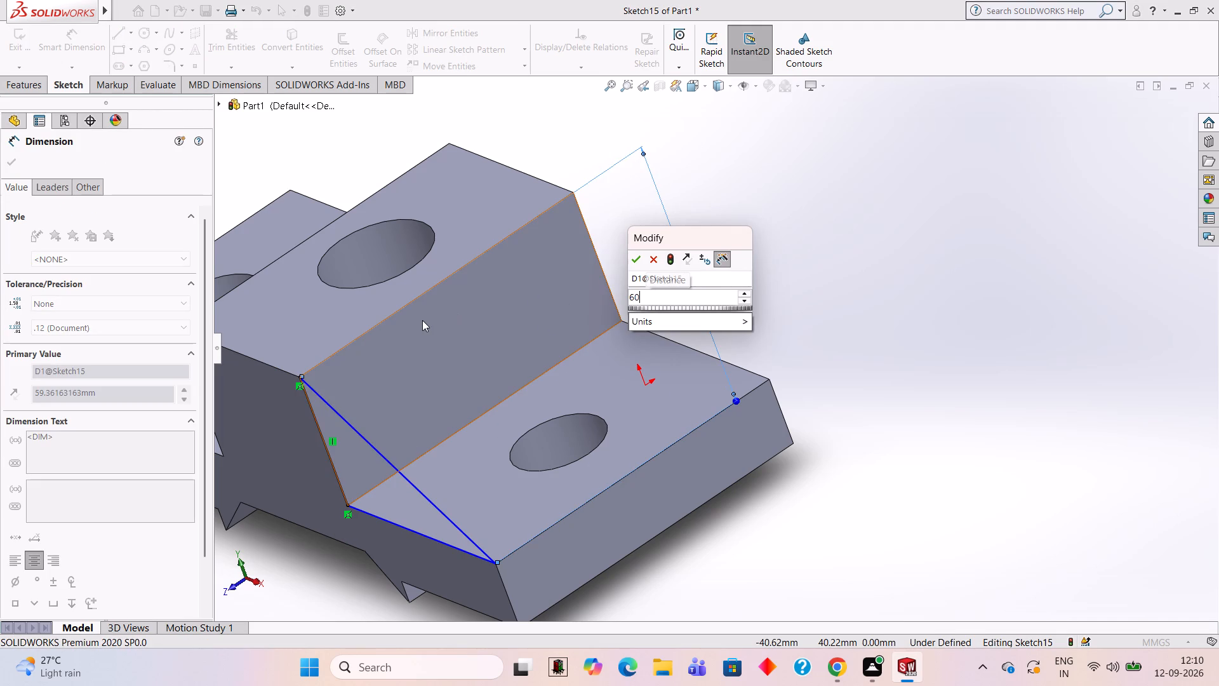
pyautogui.press('Return')
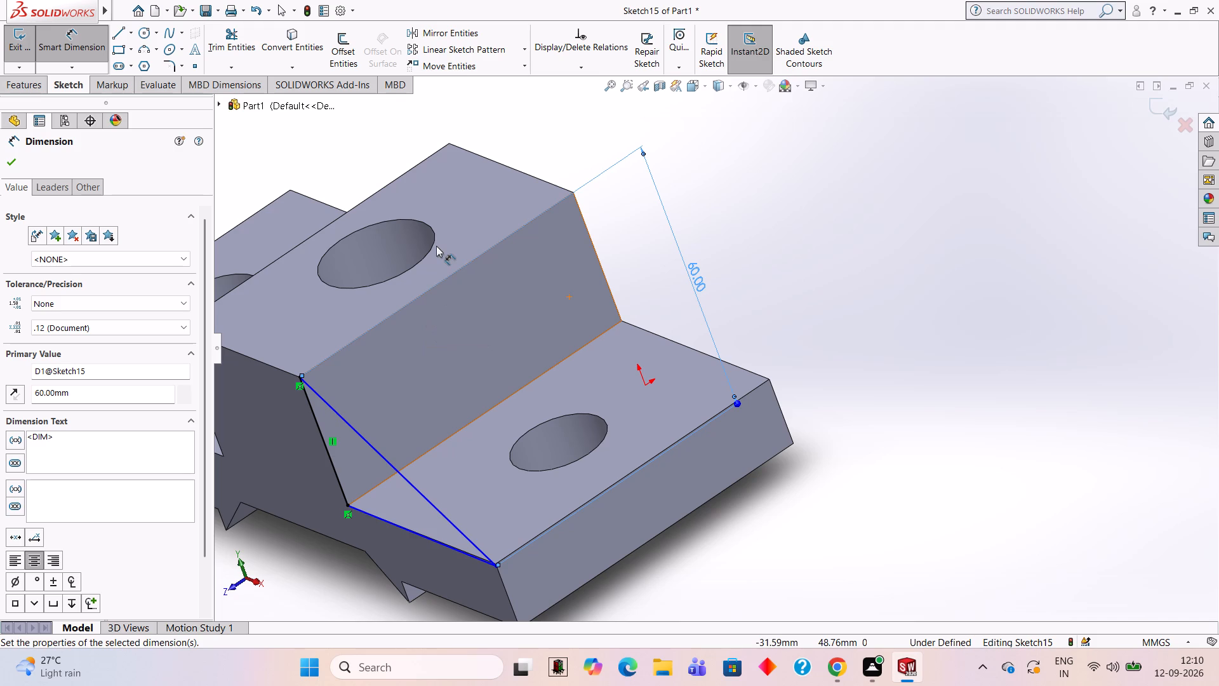
pyautogui.press('Escape')
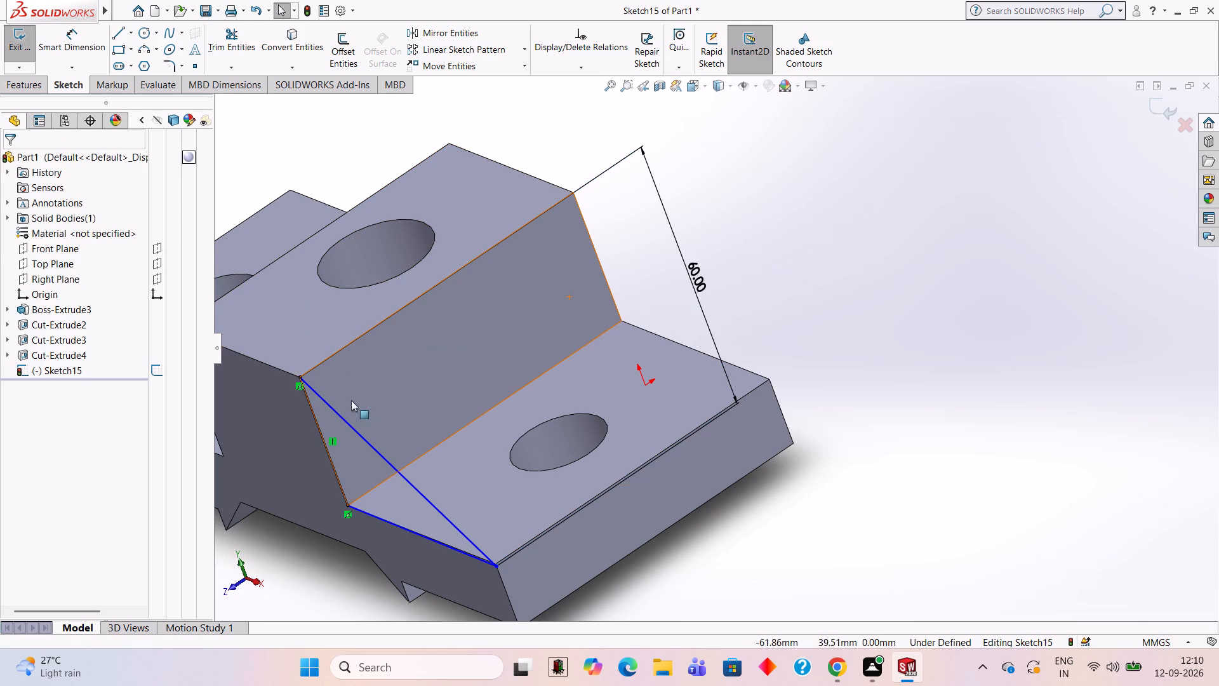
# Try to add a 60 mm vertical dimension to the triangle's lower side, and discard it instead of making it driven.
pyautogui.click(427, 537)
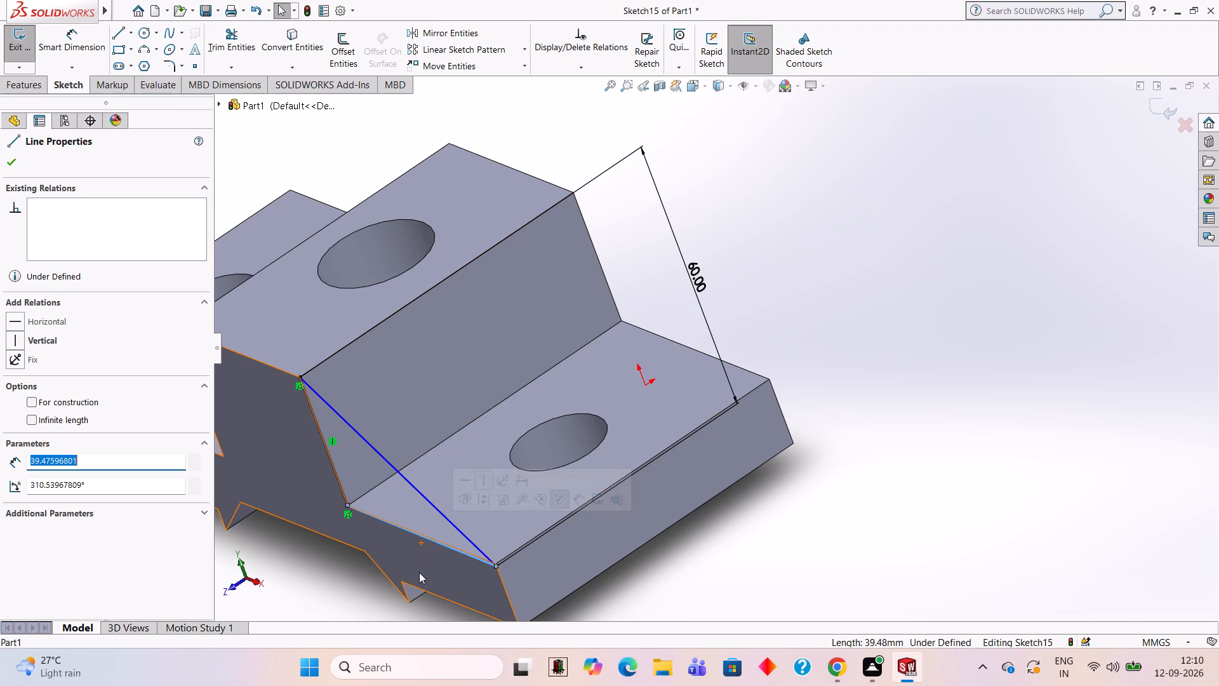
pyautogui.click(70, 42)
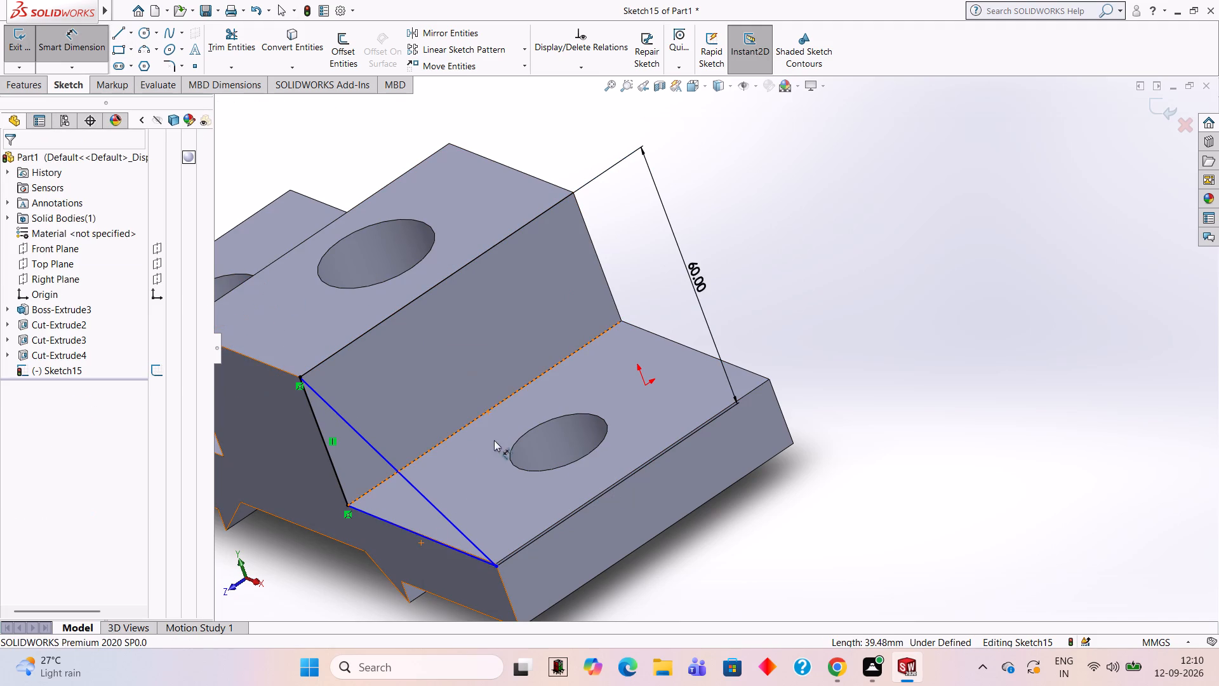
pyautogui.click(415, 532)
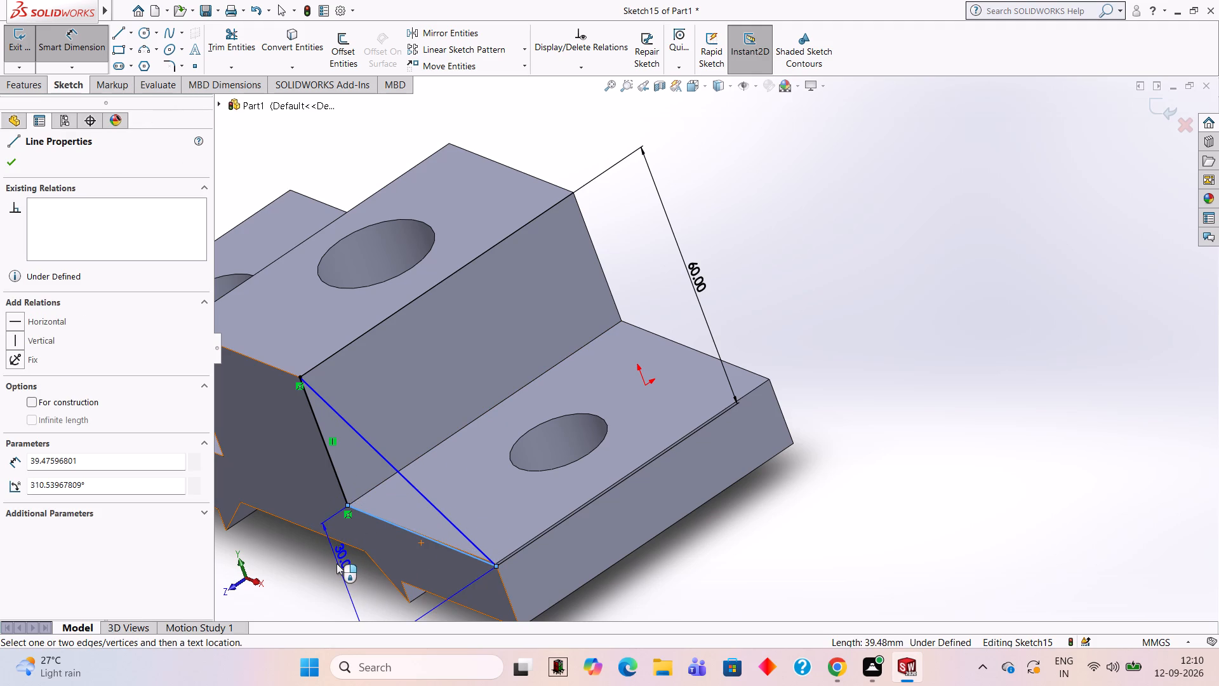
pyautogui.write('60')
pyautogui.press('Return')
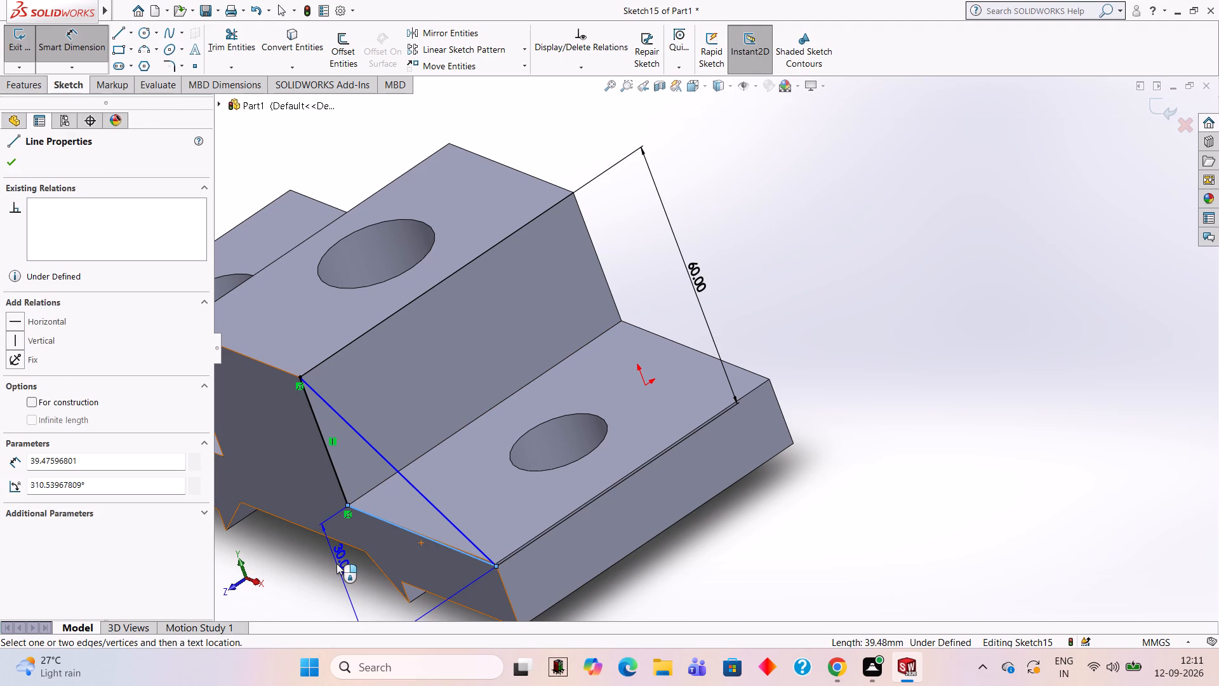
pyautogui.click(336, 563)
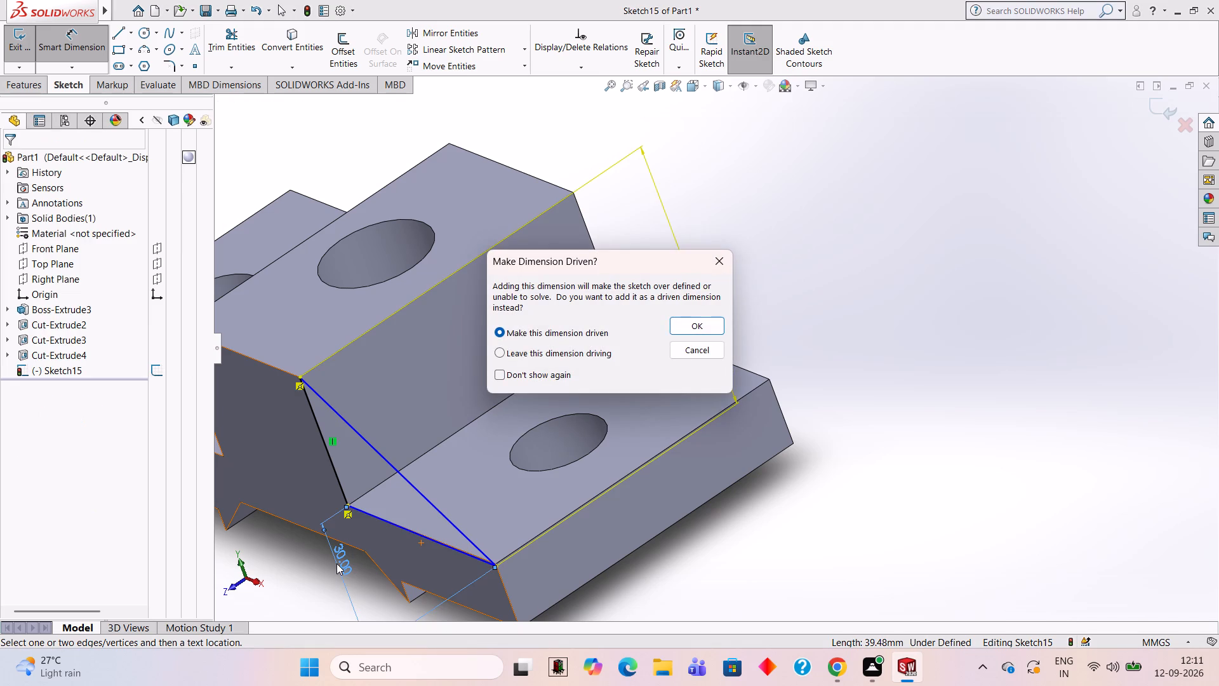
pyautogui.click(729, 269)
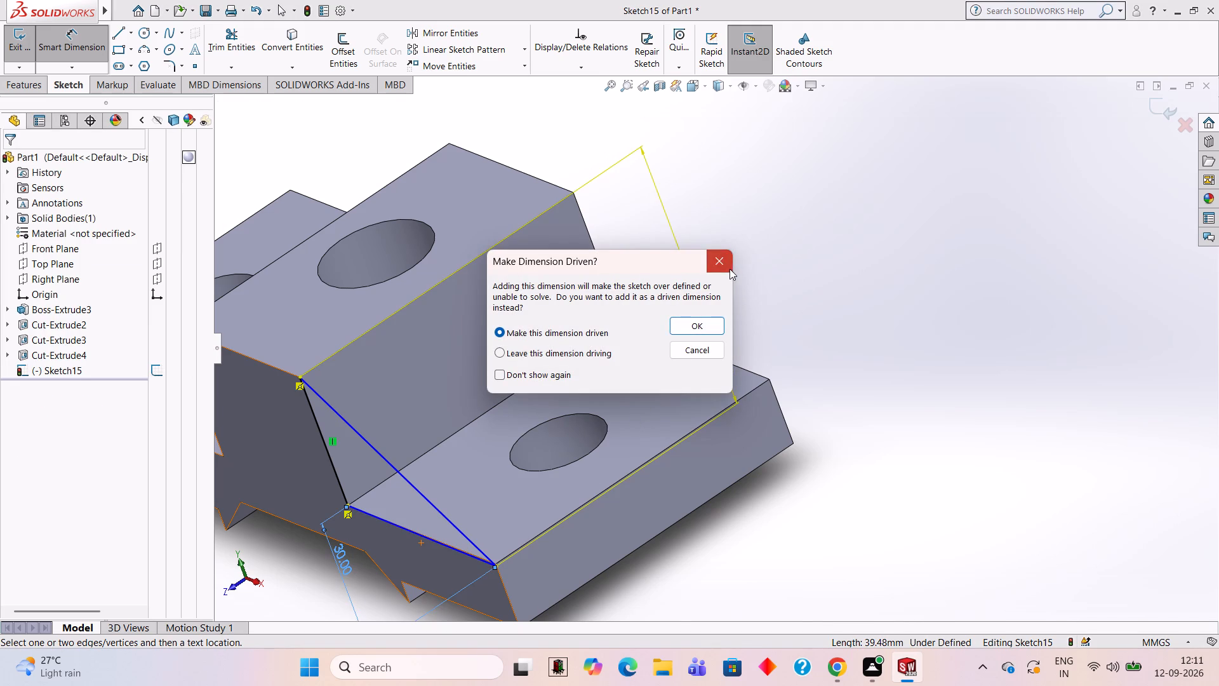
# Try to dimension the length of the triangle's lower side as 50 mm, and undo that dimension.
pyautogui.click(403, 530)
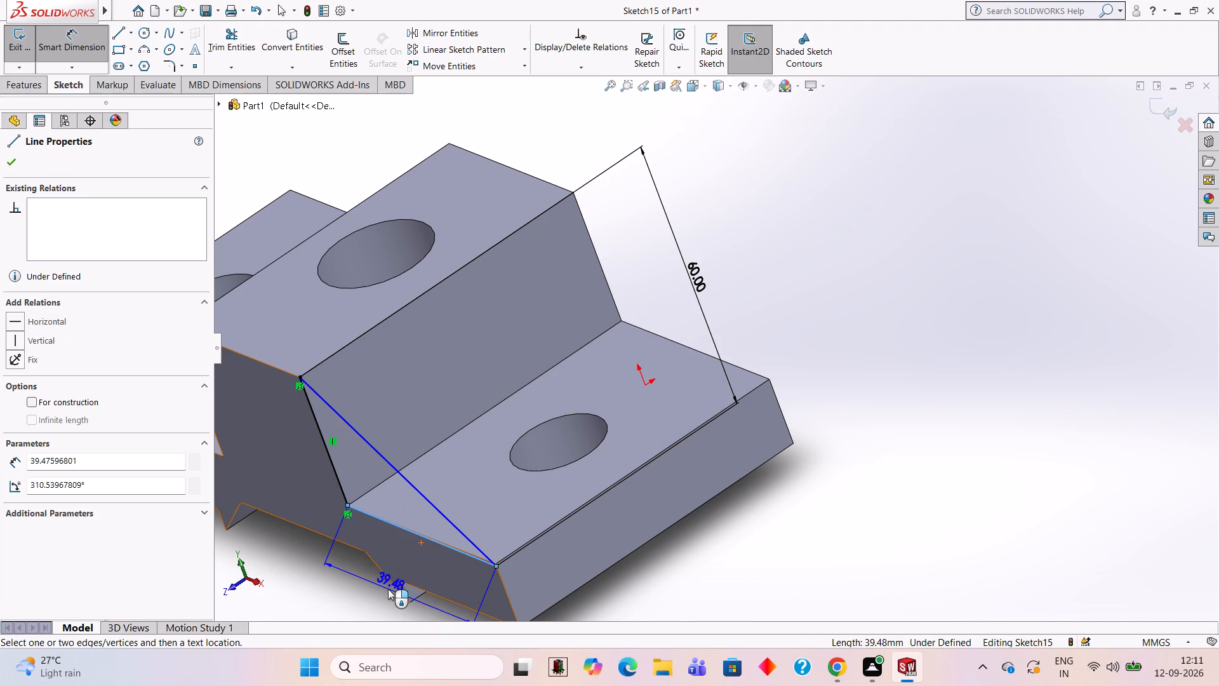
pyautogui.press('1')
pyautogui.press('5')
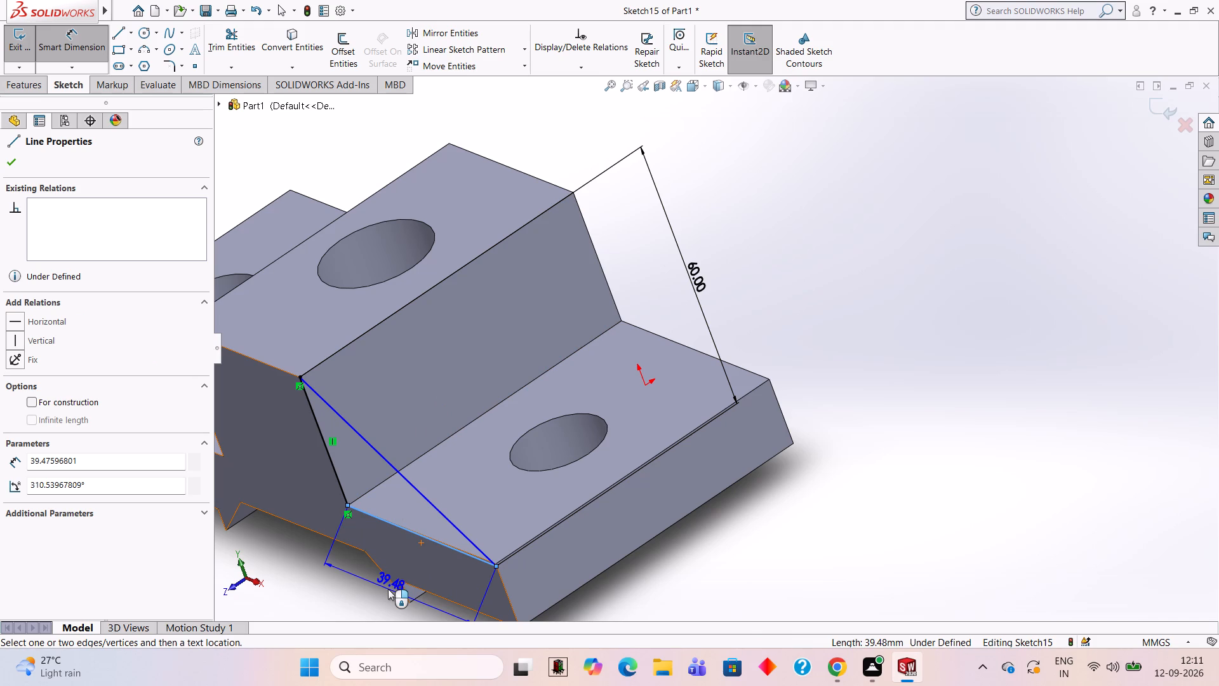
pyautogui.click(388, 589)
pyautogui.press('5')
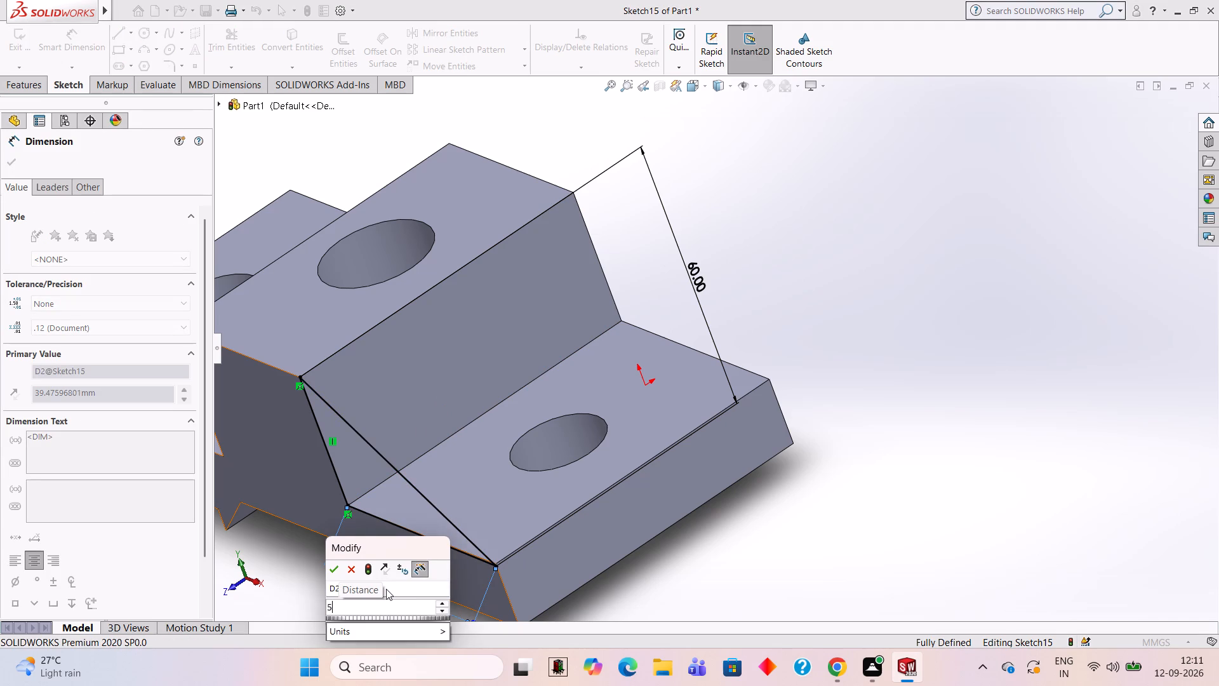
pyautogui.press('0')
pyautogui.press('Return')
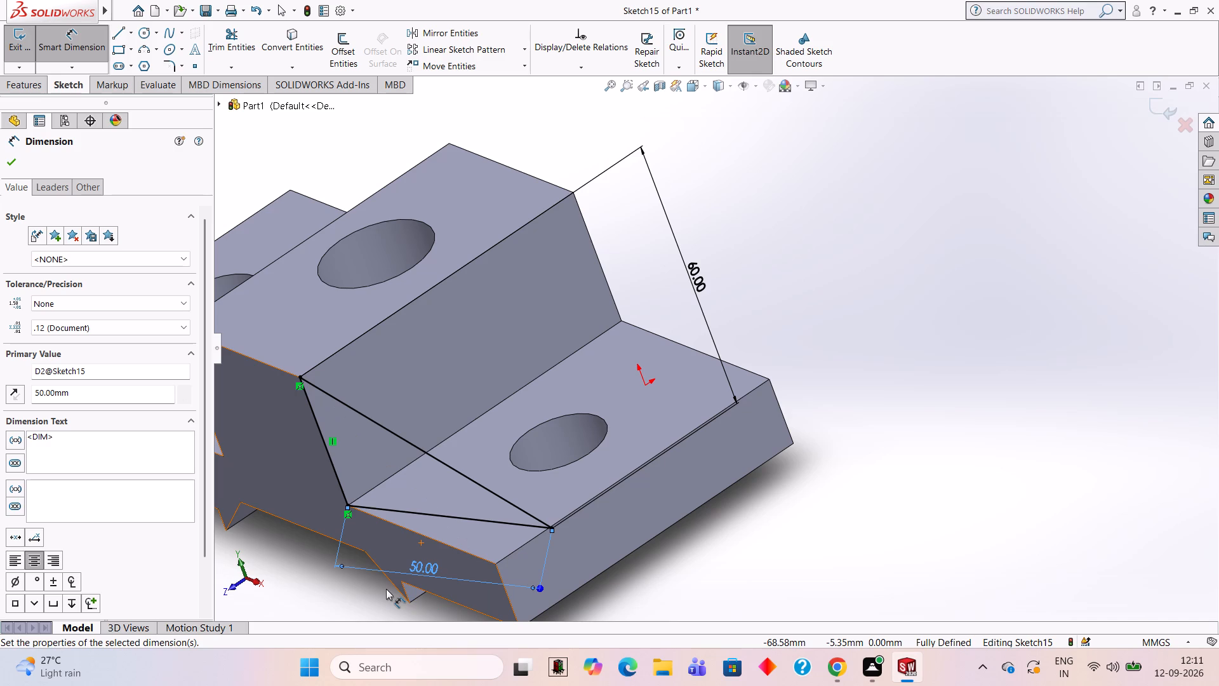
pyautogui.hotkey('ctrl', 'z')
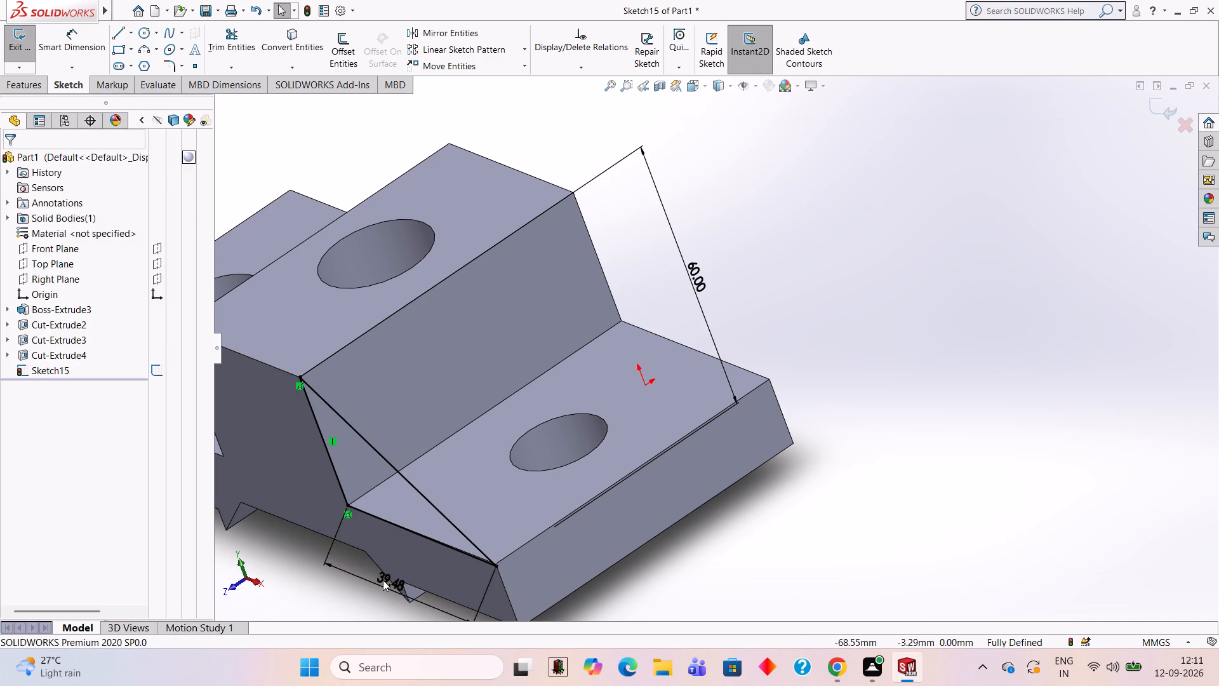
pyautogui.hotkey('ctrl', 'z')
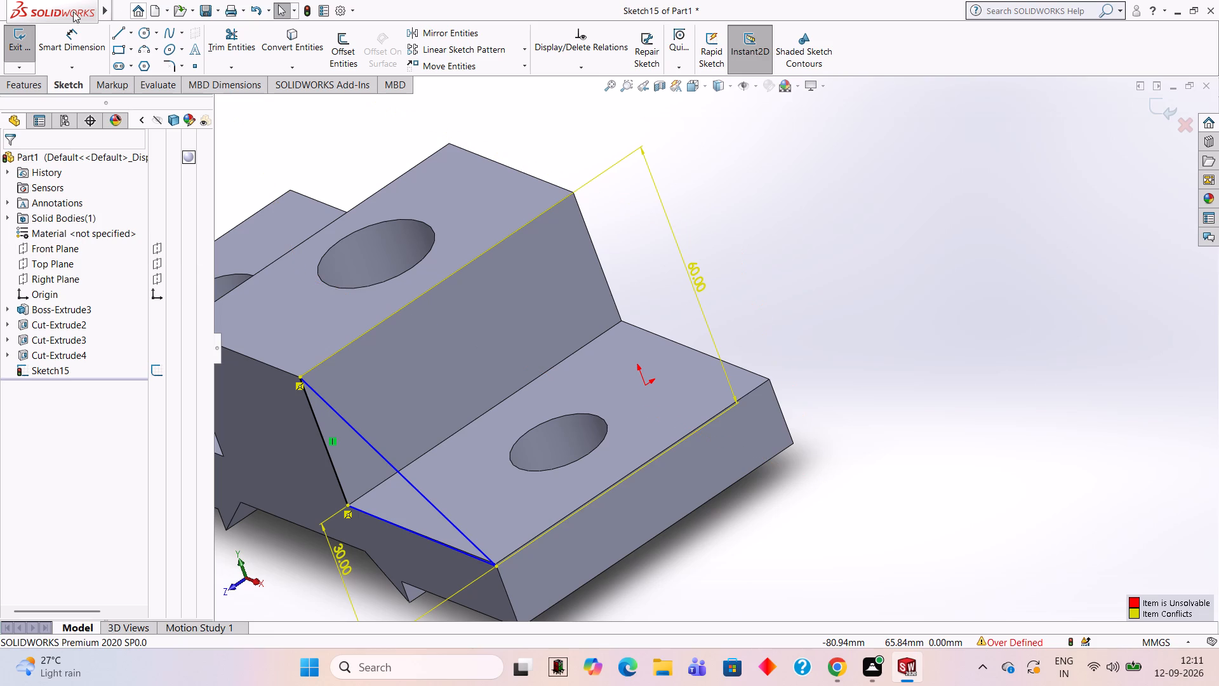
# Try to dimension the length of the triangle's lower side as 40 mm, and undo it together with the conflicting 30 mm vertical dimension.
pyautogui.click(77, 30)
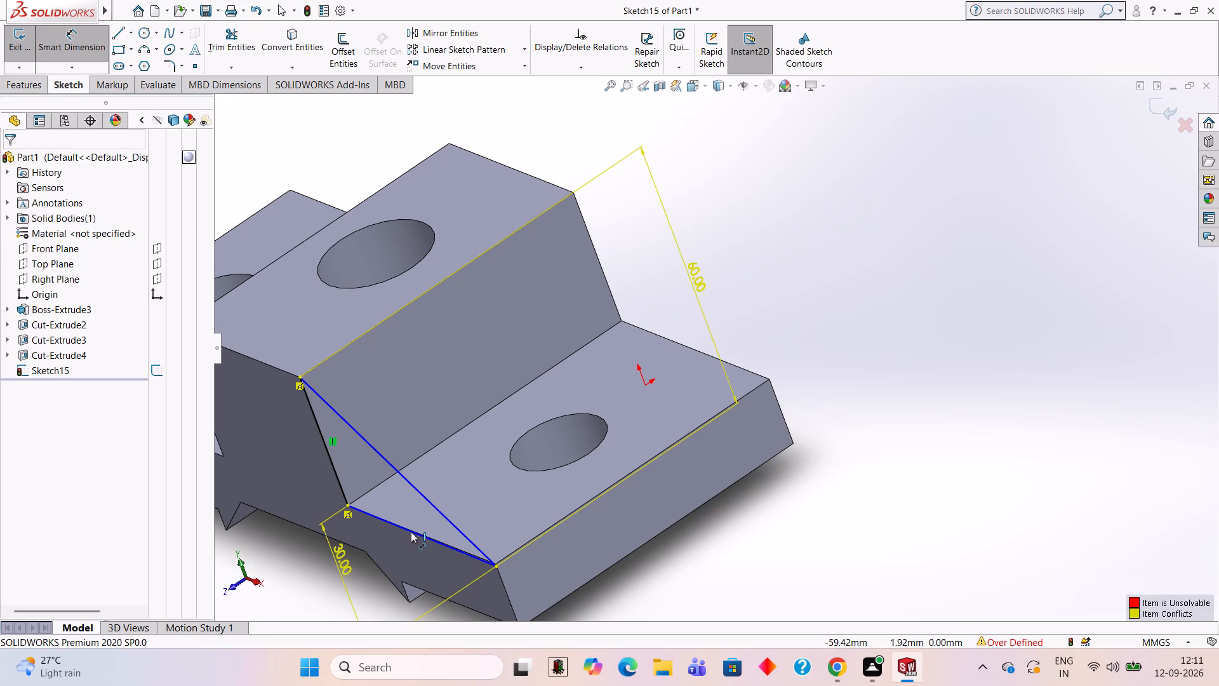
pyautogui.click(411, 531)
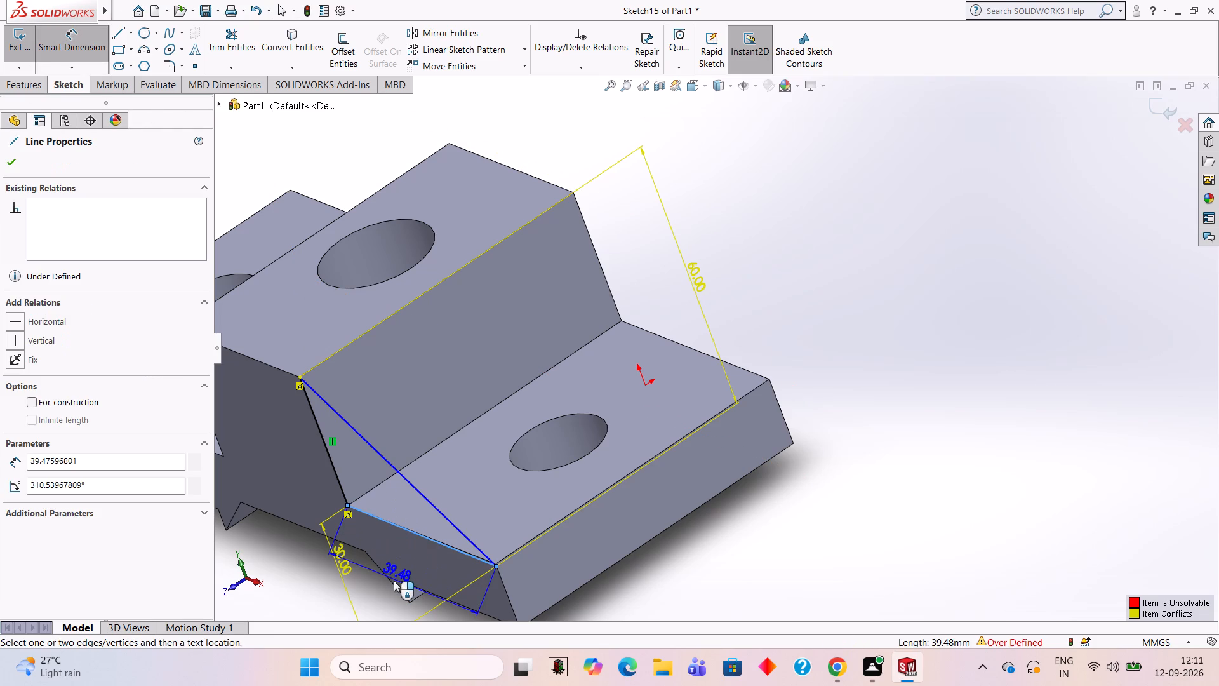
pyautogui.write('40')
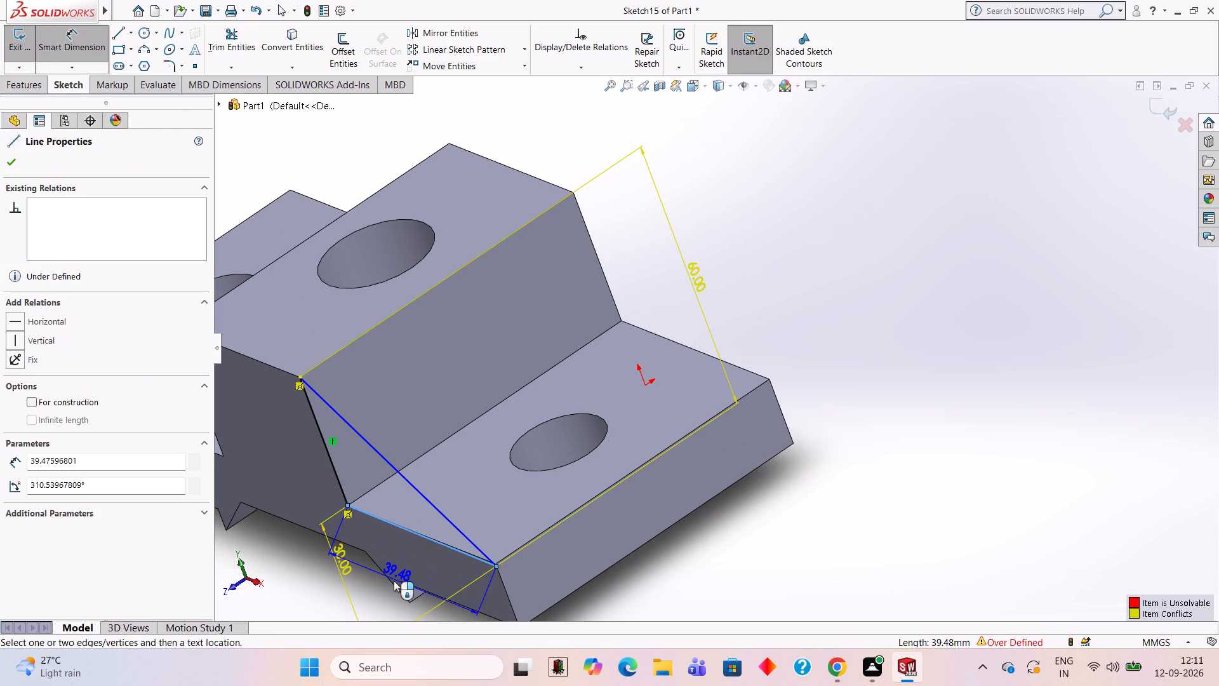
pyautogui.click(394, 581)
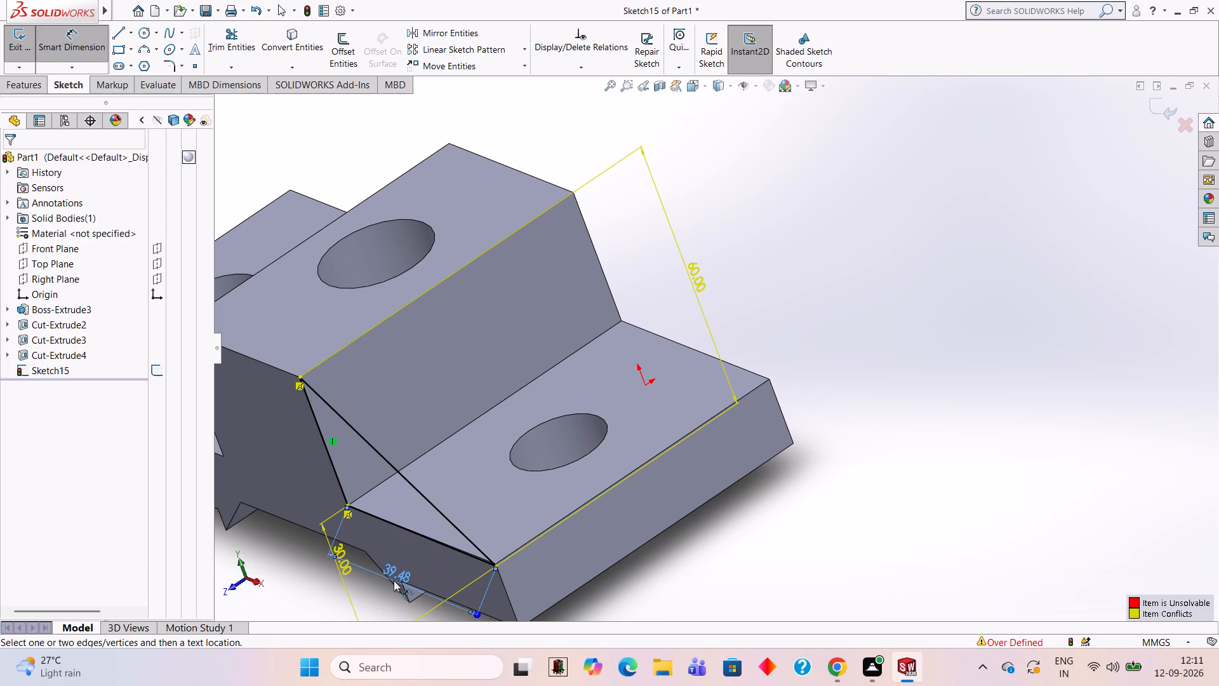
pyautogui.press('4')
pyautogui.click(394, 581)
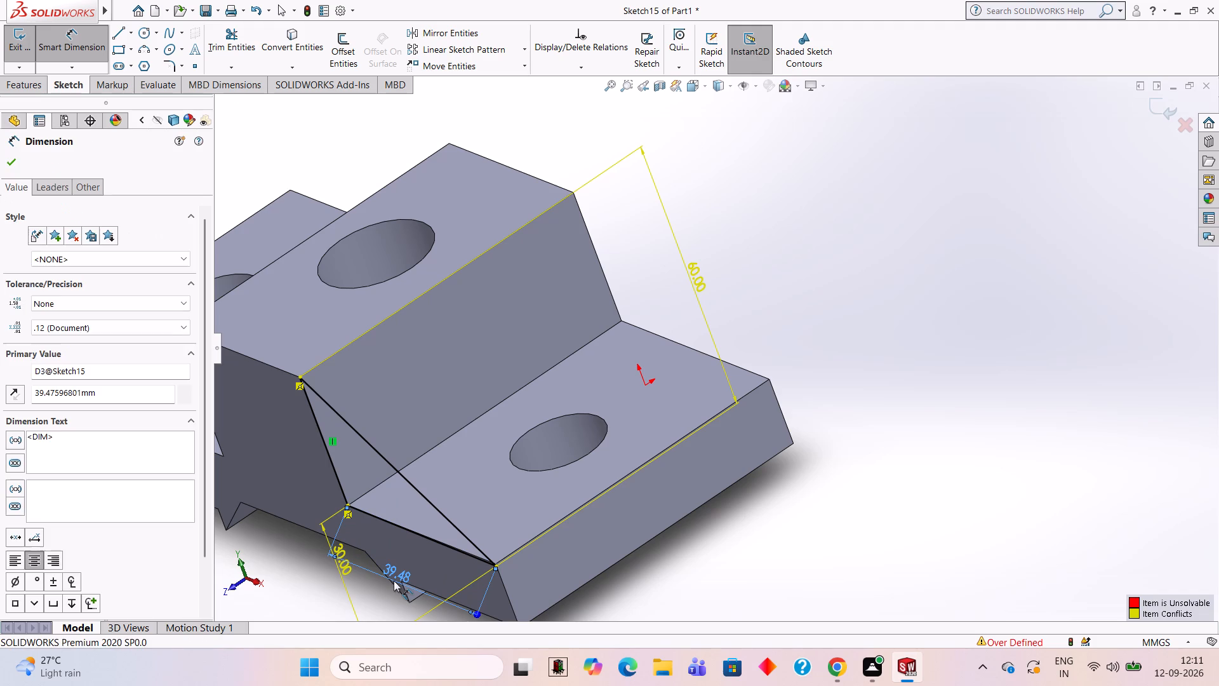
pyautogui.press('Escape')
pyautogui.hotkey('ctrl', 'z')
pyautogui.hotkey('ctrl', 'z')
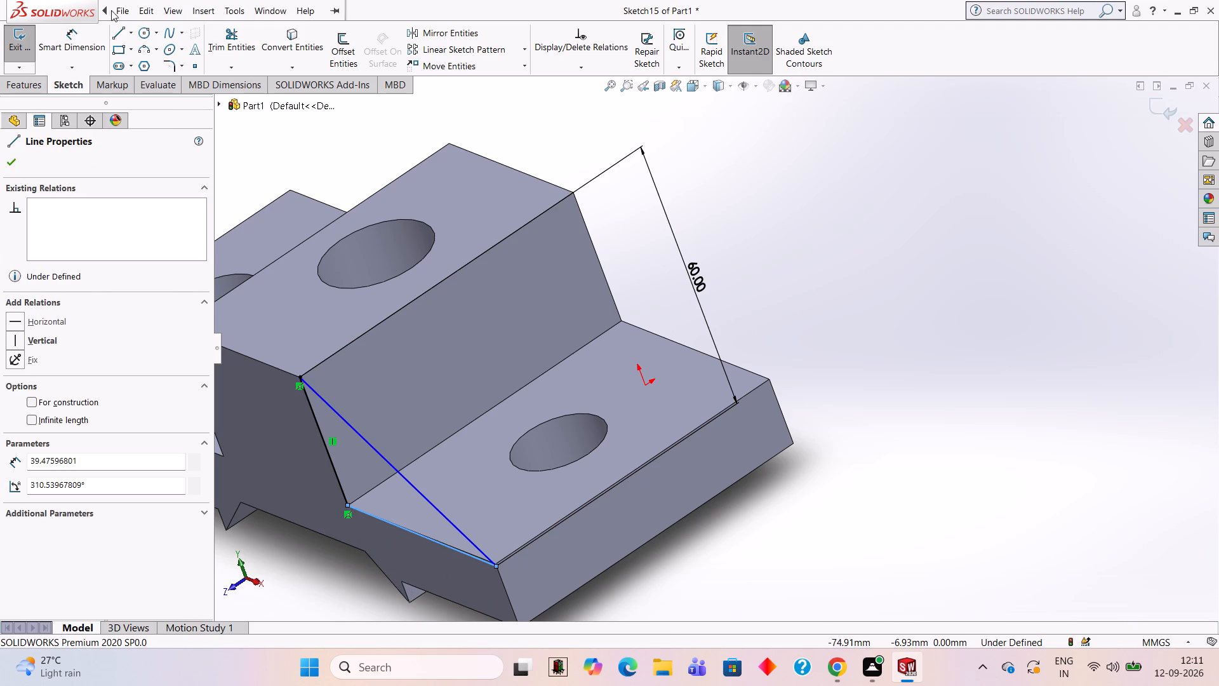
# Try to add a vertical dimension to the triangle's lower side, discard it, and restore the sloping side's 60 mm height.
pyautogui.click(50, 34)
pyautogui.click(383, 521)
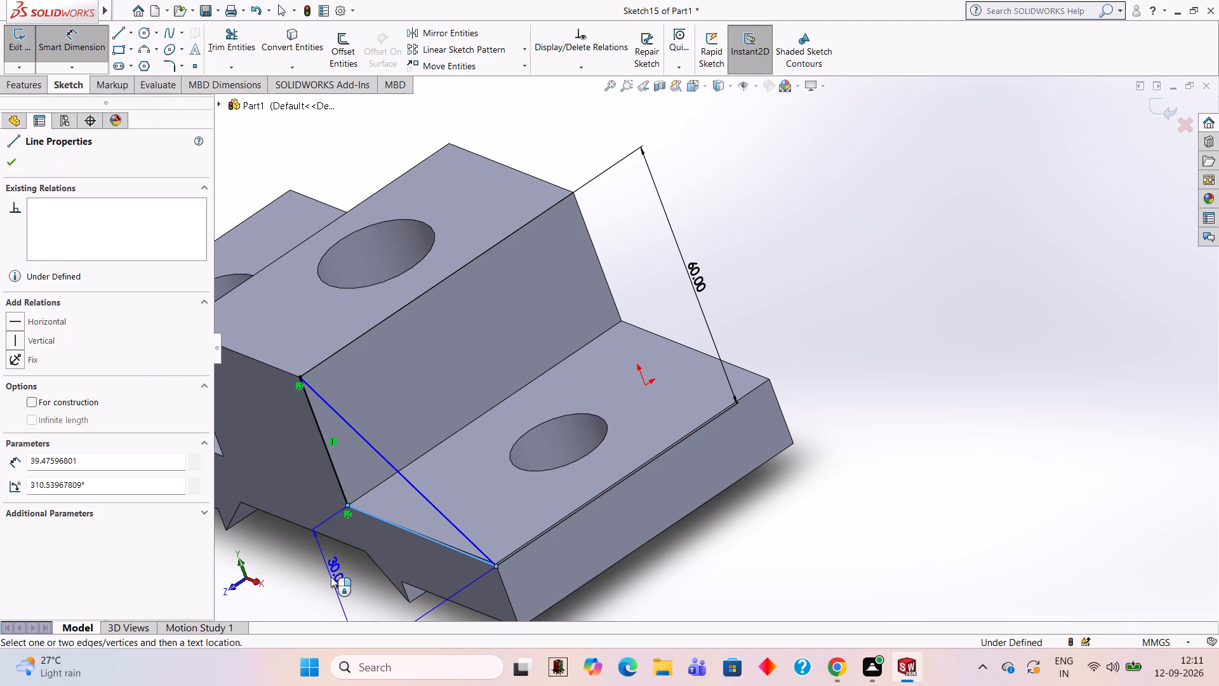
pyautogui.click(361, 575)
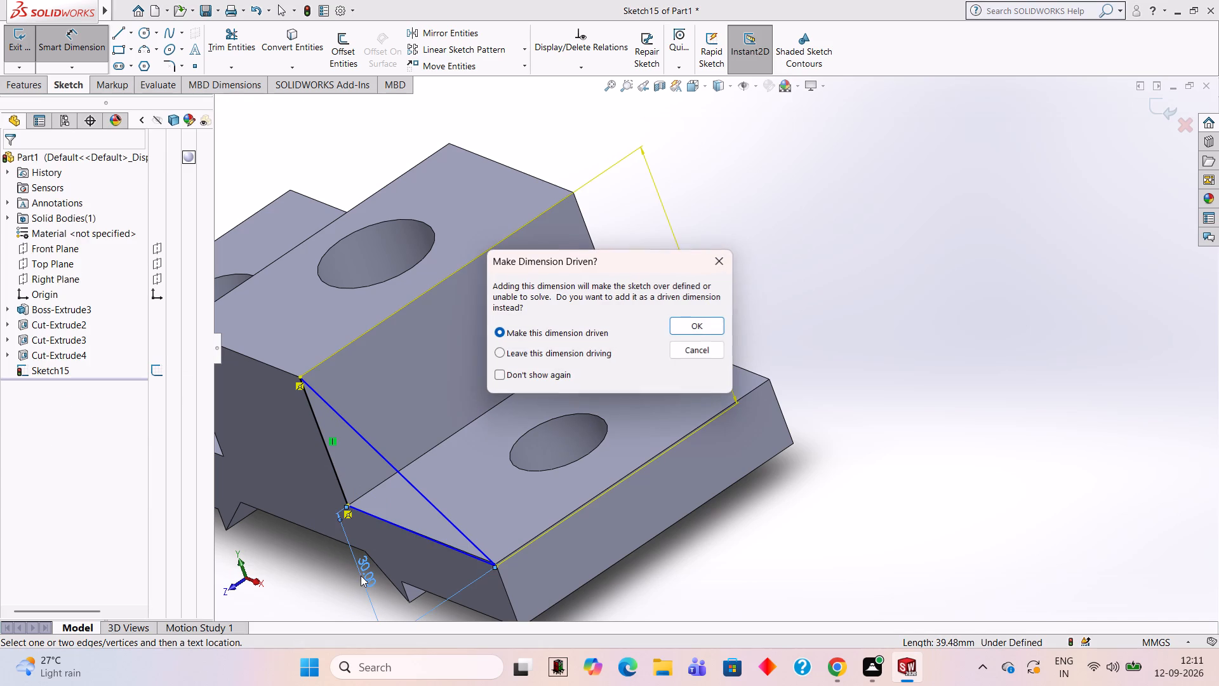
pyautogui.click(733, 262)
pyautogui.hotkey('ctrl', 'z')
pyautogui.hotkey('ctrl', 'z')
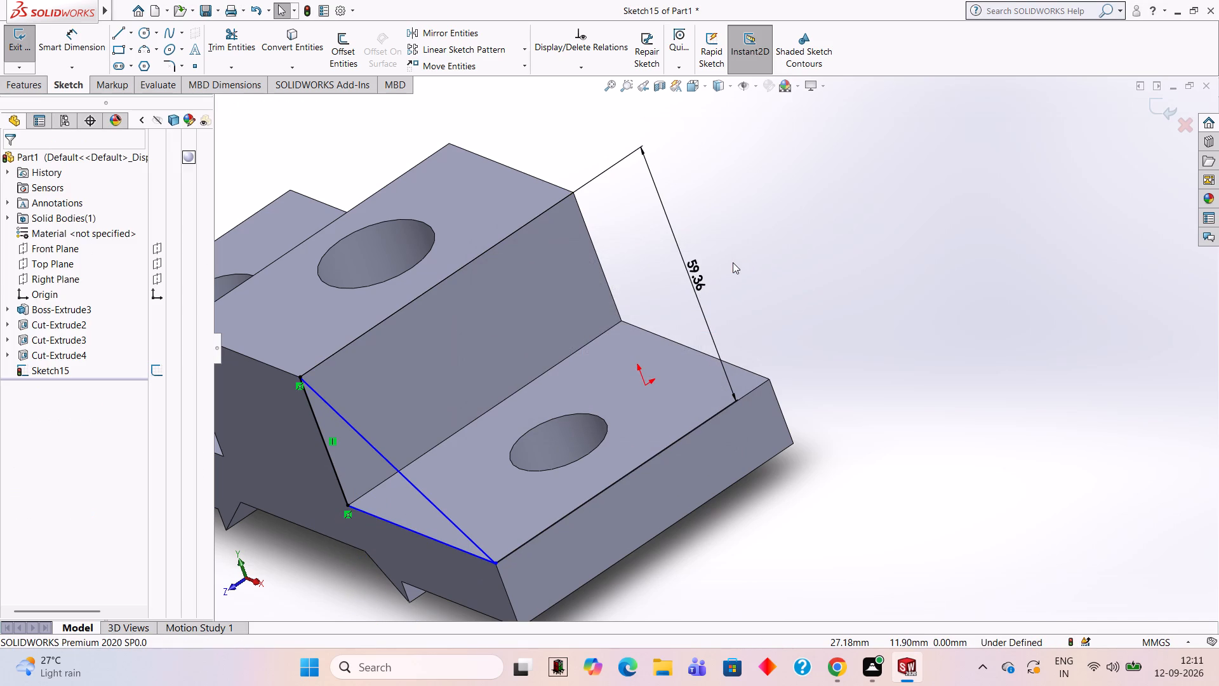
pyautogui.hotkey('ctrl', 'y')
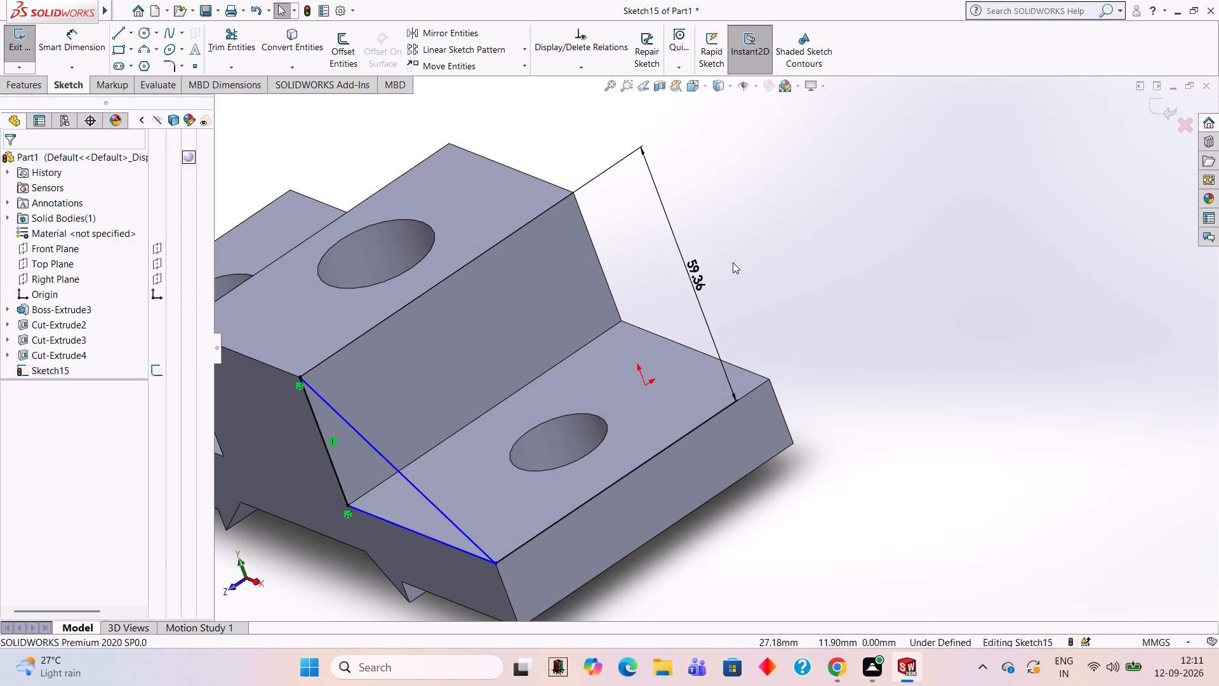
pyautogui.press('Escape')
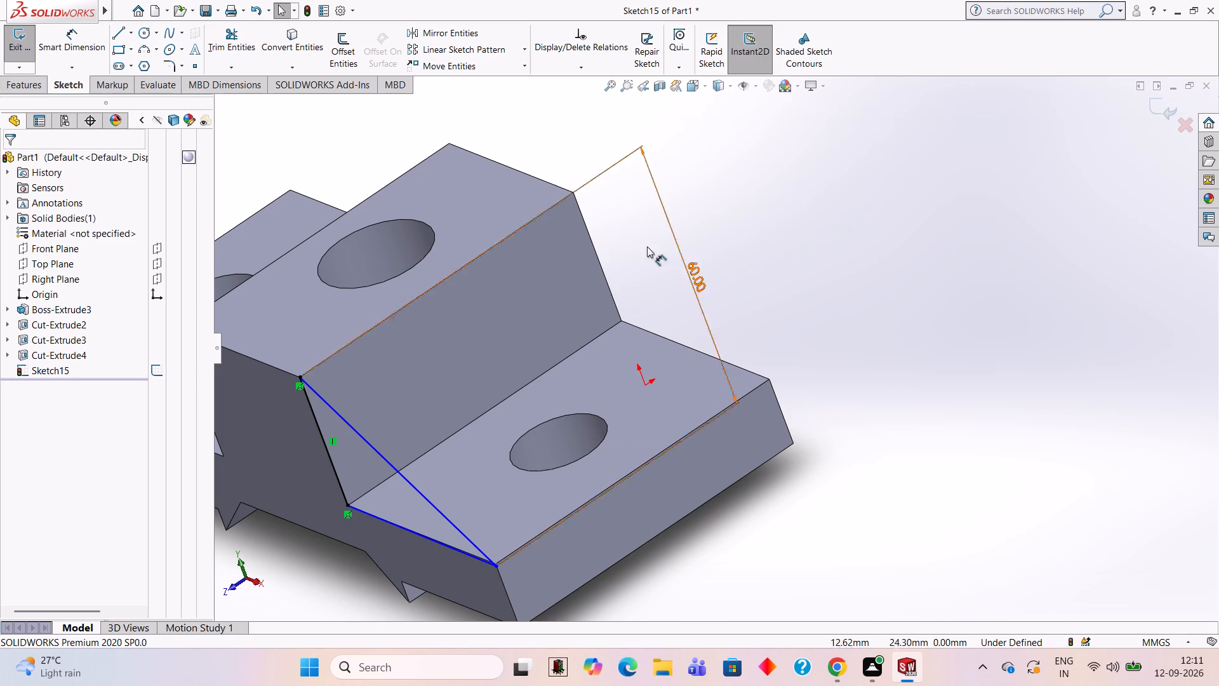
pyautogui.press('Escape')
# Dimension the length of the triangle's lower side along the arm as 40 mm.
pyautogui.click(81, 56)
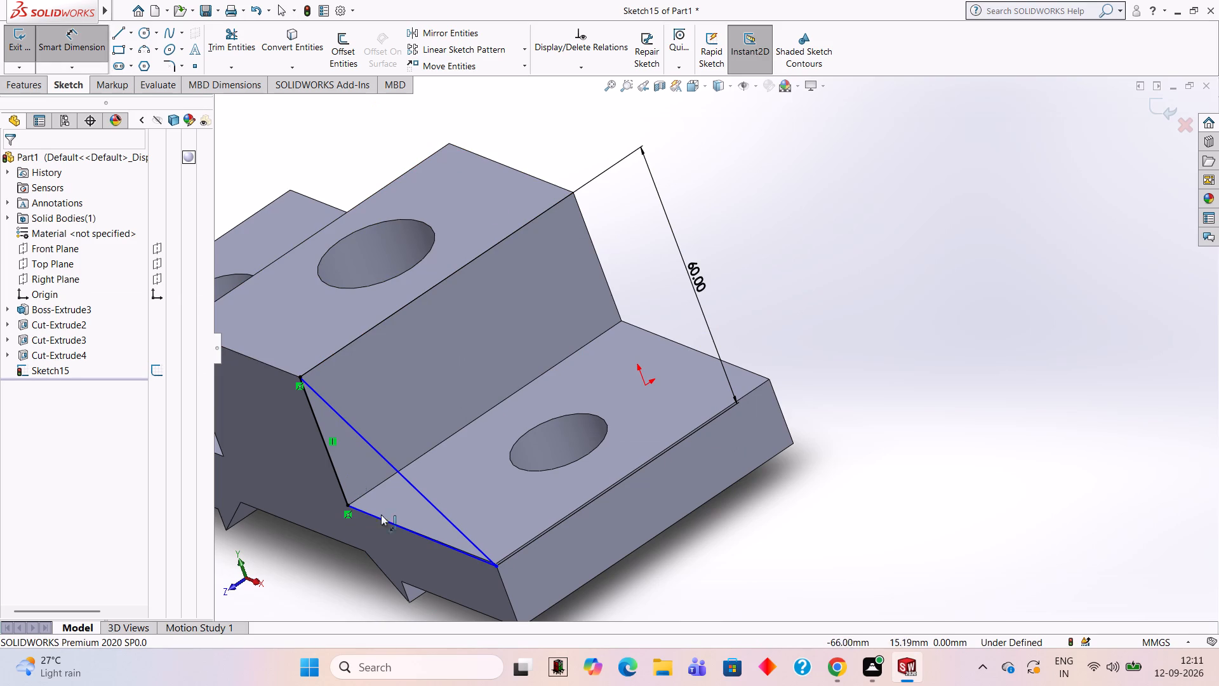
pyautogui.click(389, 525)
pyautogui.click(379, 553)
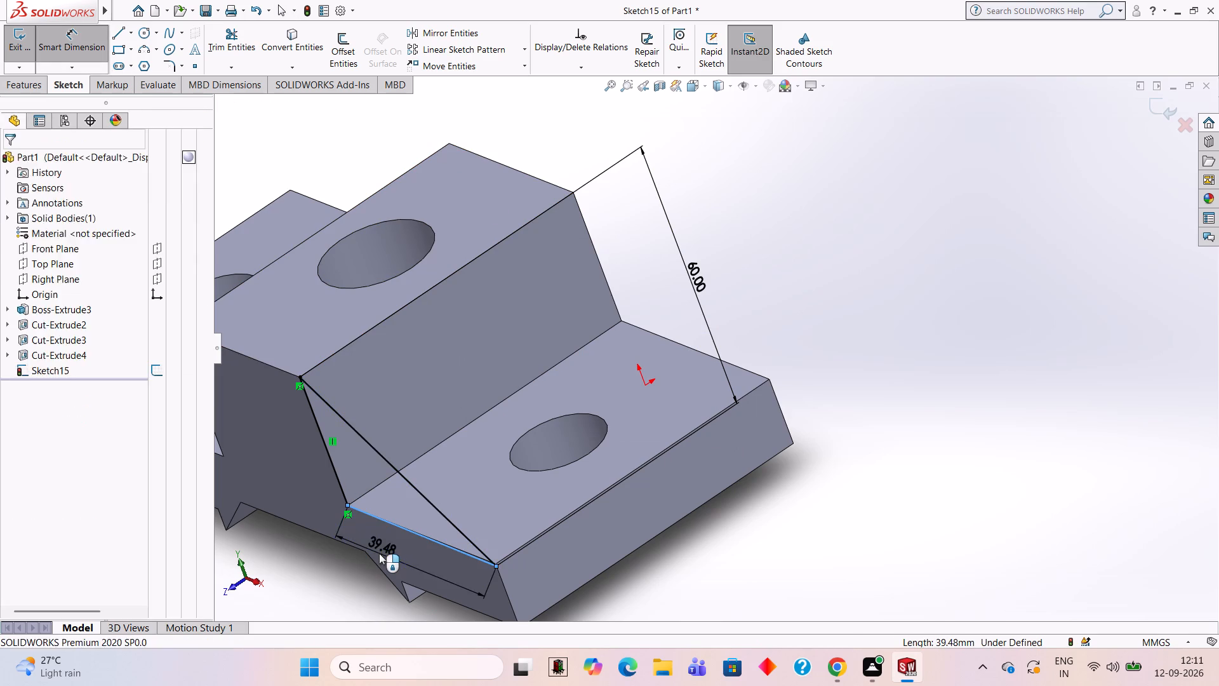
pyautogui.write('40')
pyautogui.press('Return')
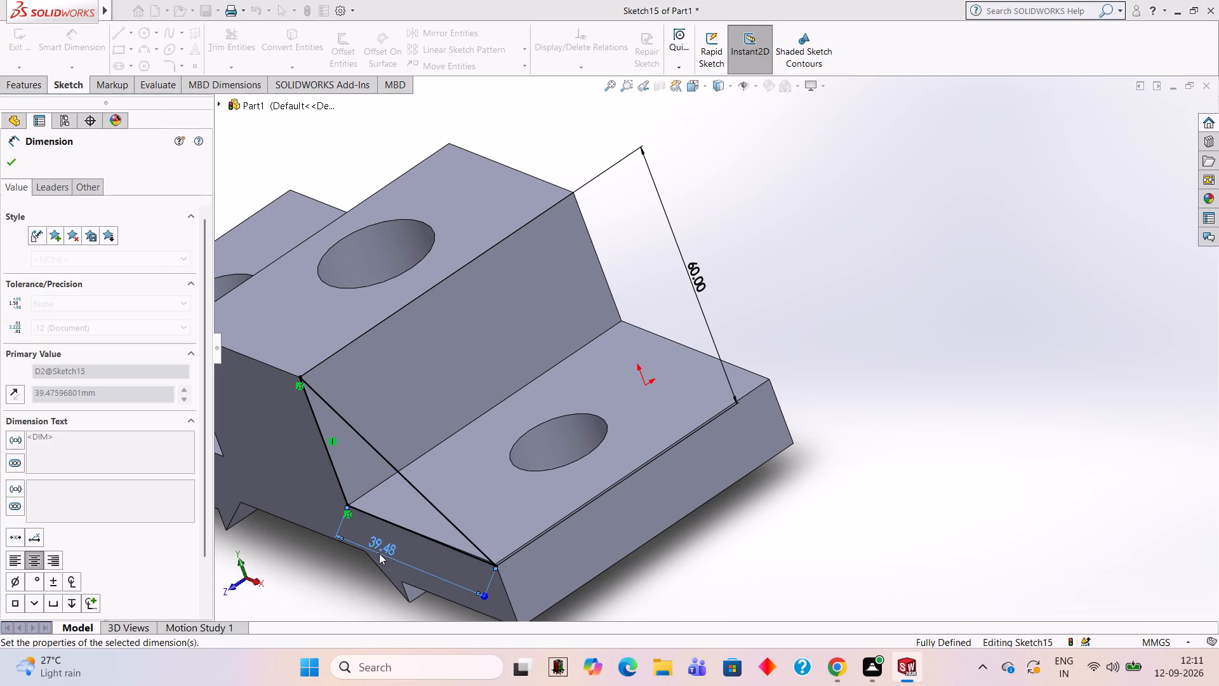
pyautogui.press('Escape')
pyautogui.press('Escape')
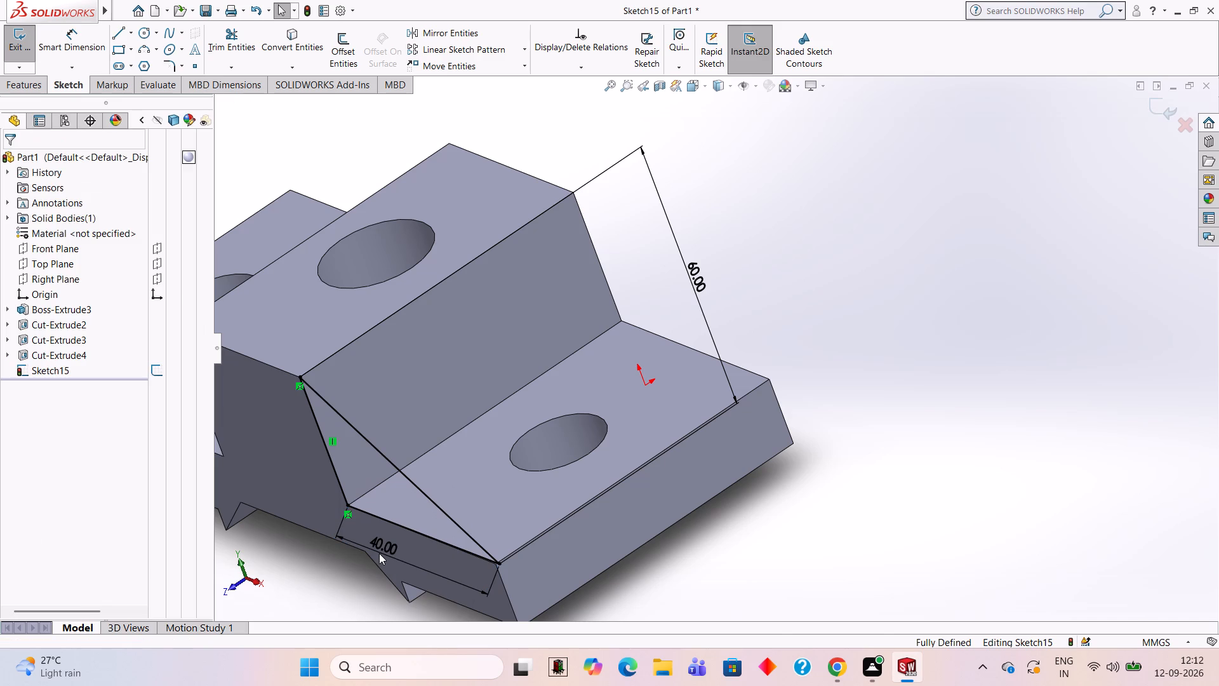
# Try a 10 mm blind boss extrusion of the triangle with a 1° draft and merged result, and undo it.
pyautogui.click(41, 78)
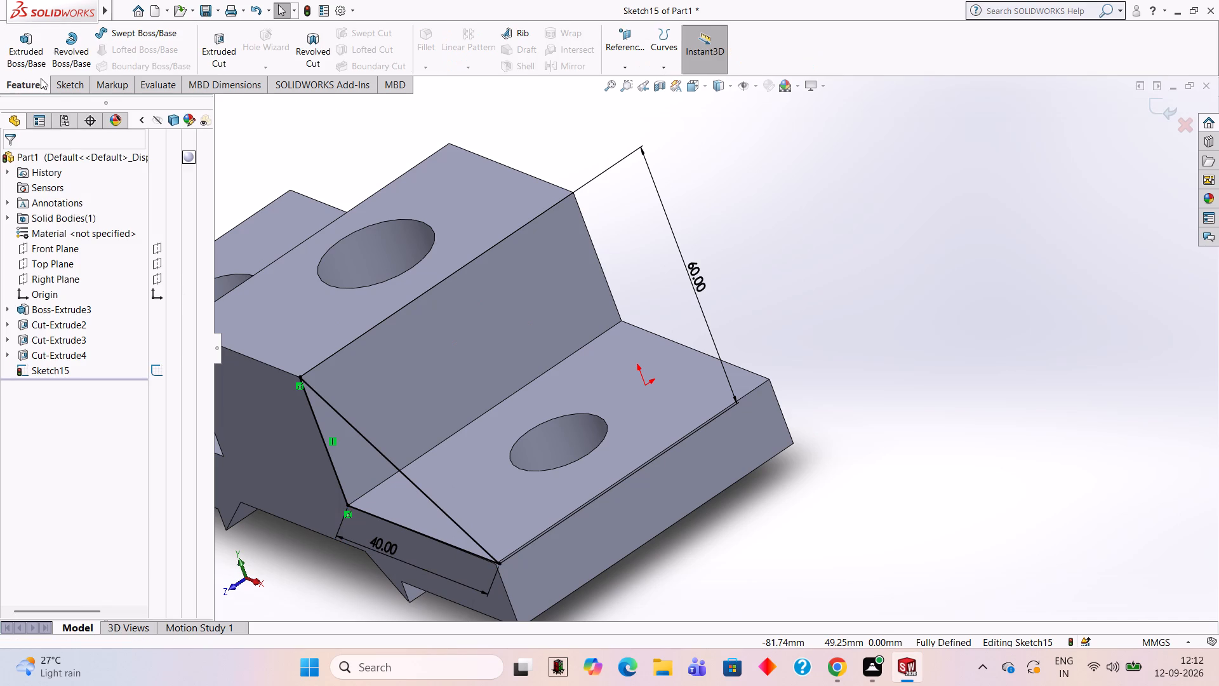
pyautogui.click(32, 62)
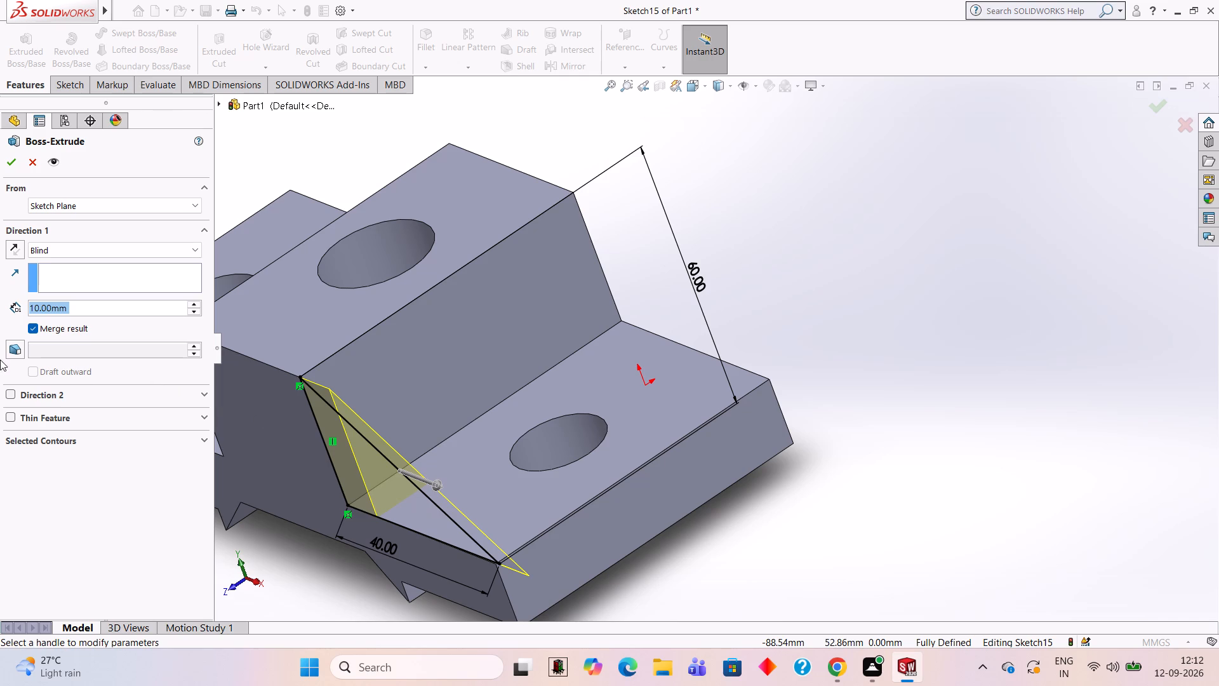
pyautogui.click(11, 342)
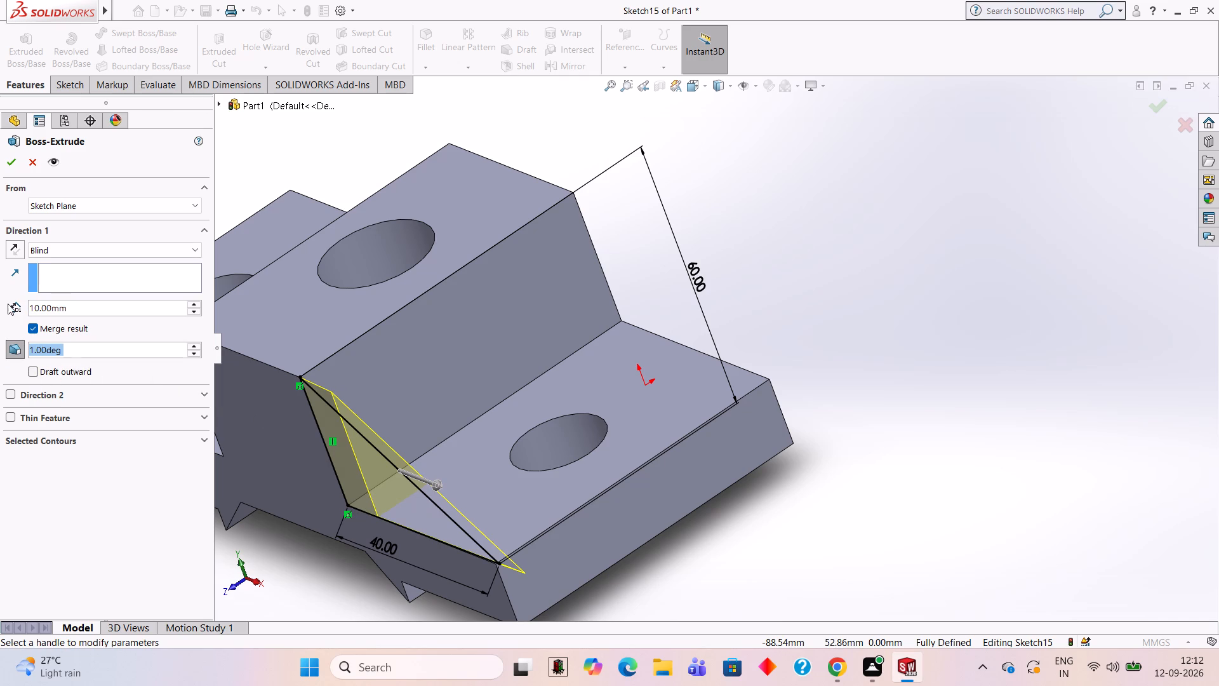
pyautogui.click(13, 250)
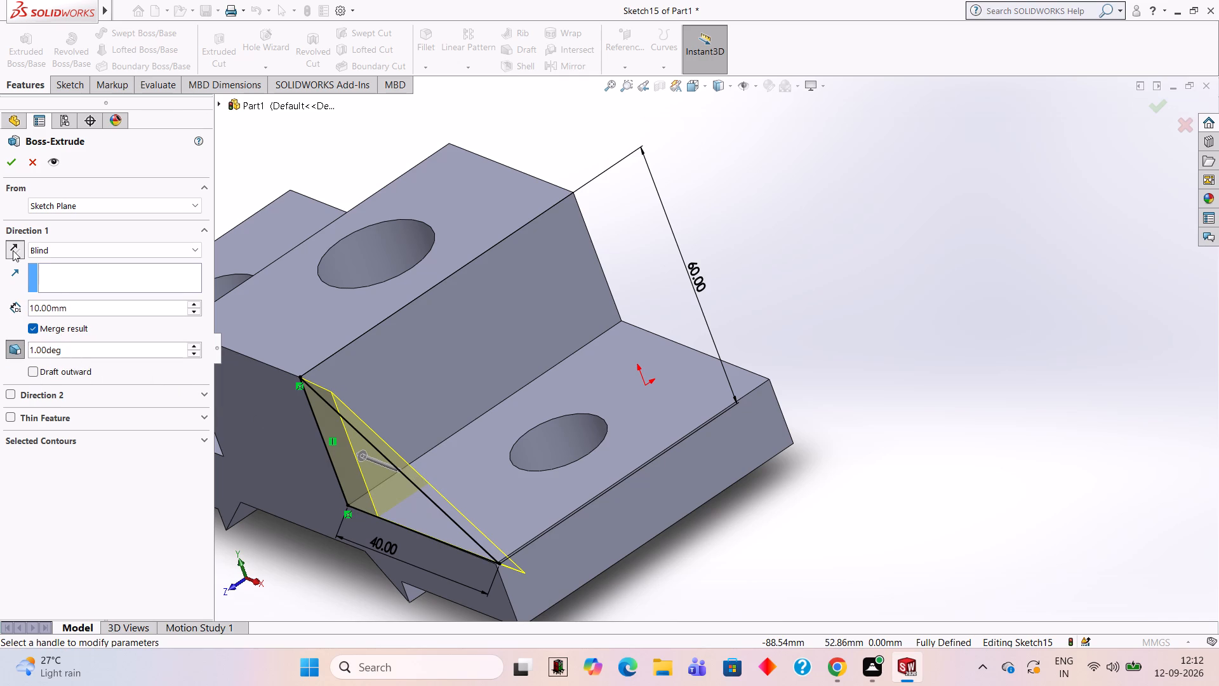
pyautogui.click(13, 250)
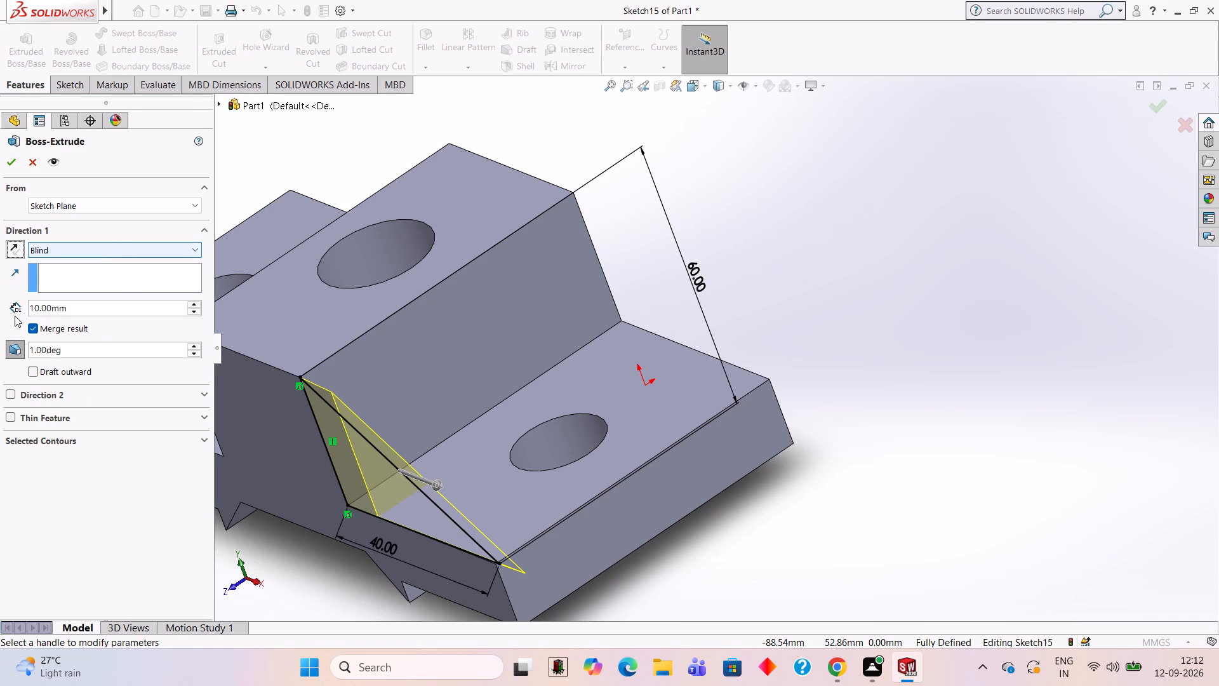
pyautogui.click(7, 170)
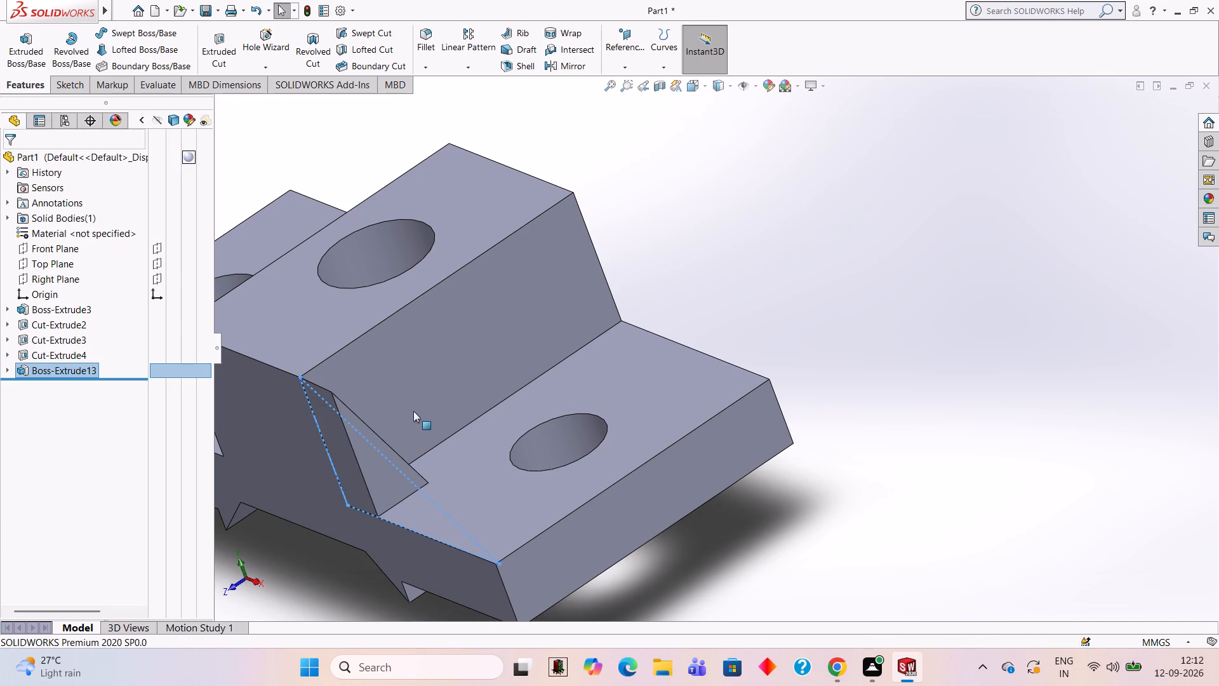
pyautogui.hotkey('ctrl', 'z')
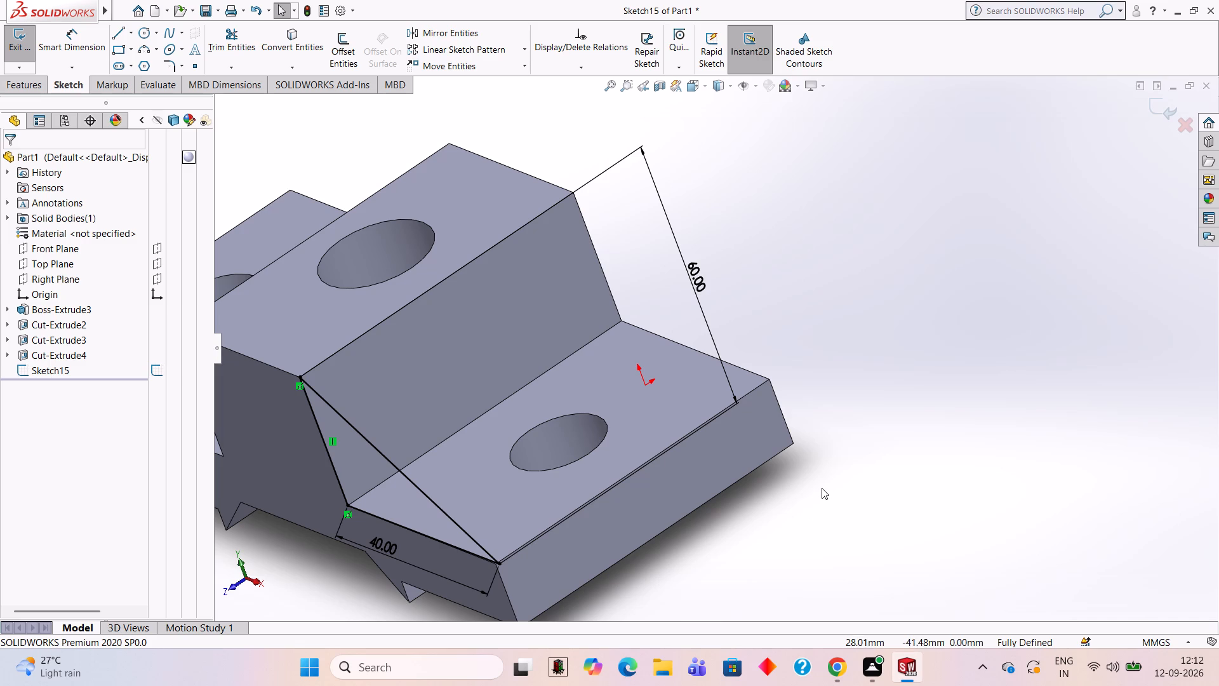
# Undo the 40 mm value given to the length dimension of the triangle's lower side.
pyautogui.hotkey('ctrl', 'z')
pyautogui.press('Escape')
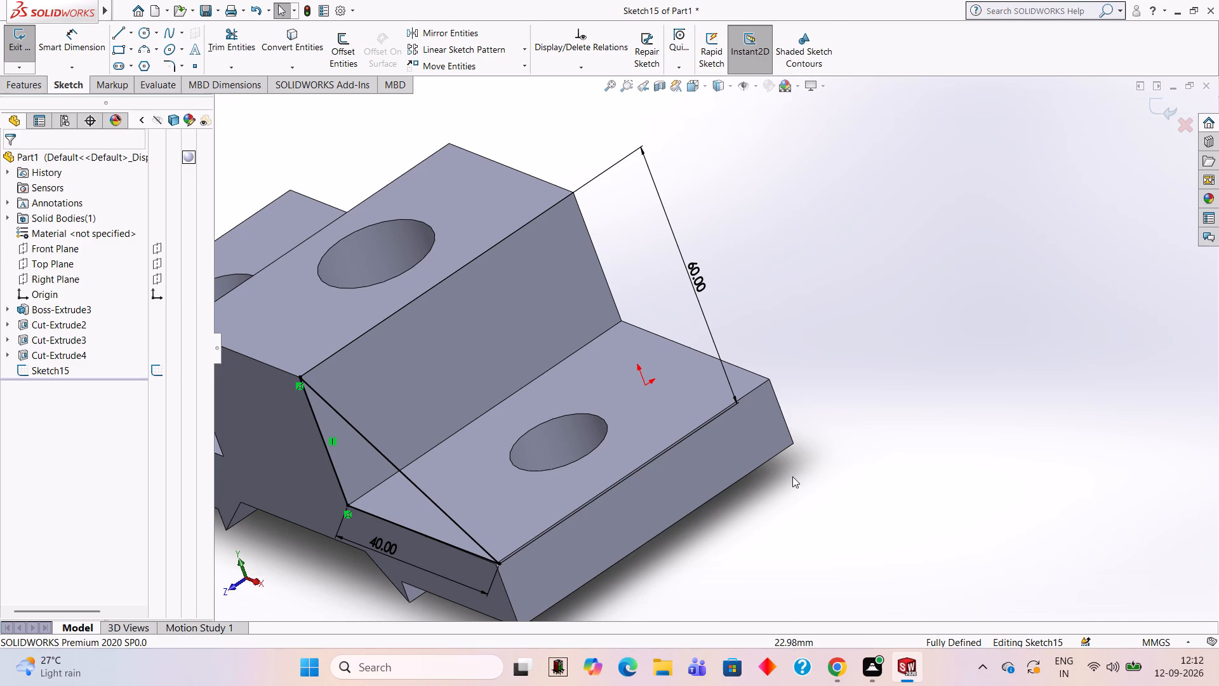
pyautogui.press('Escape')
pyautogui.hotkey('ctrl', 'z')
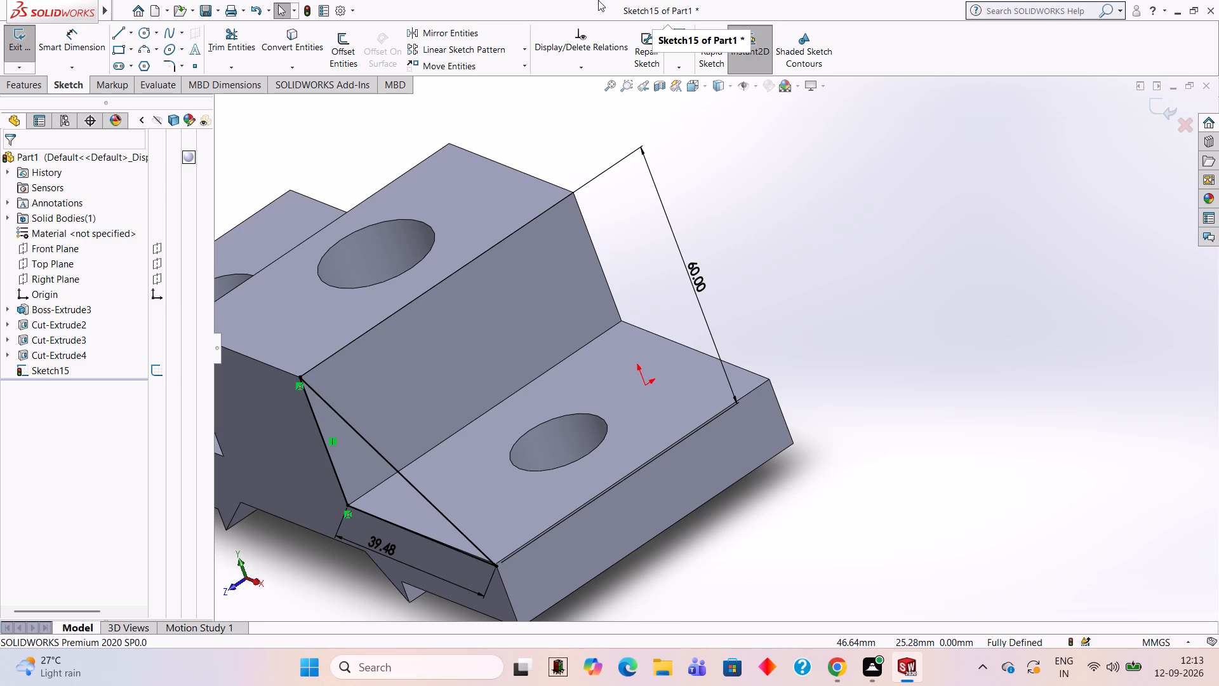
# Examine the rib triangle's lower side, its outer corner and its dimensions against the arm's top and end edges.
pyautogui.press('F5')
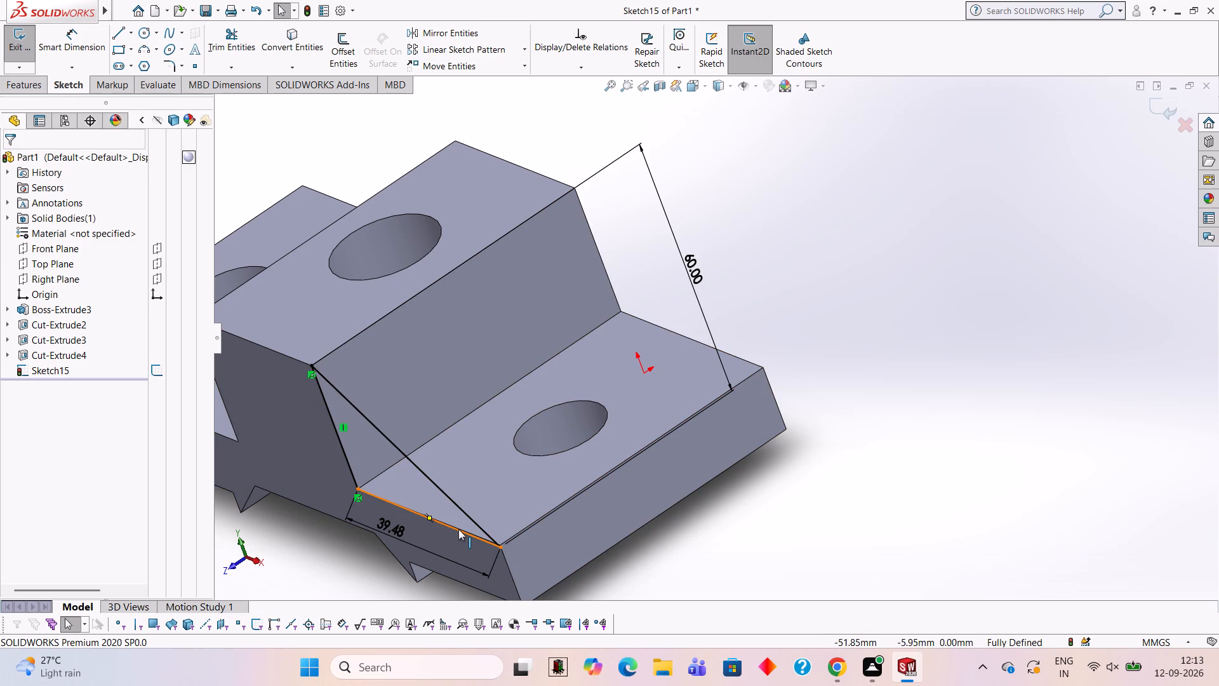
pyautogui.scroll(1, 458, 529)
pyautogui.scroll(-2, 458, 529)
pyautogui.scroll(-2, 759, 497)
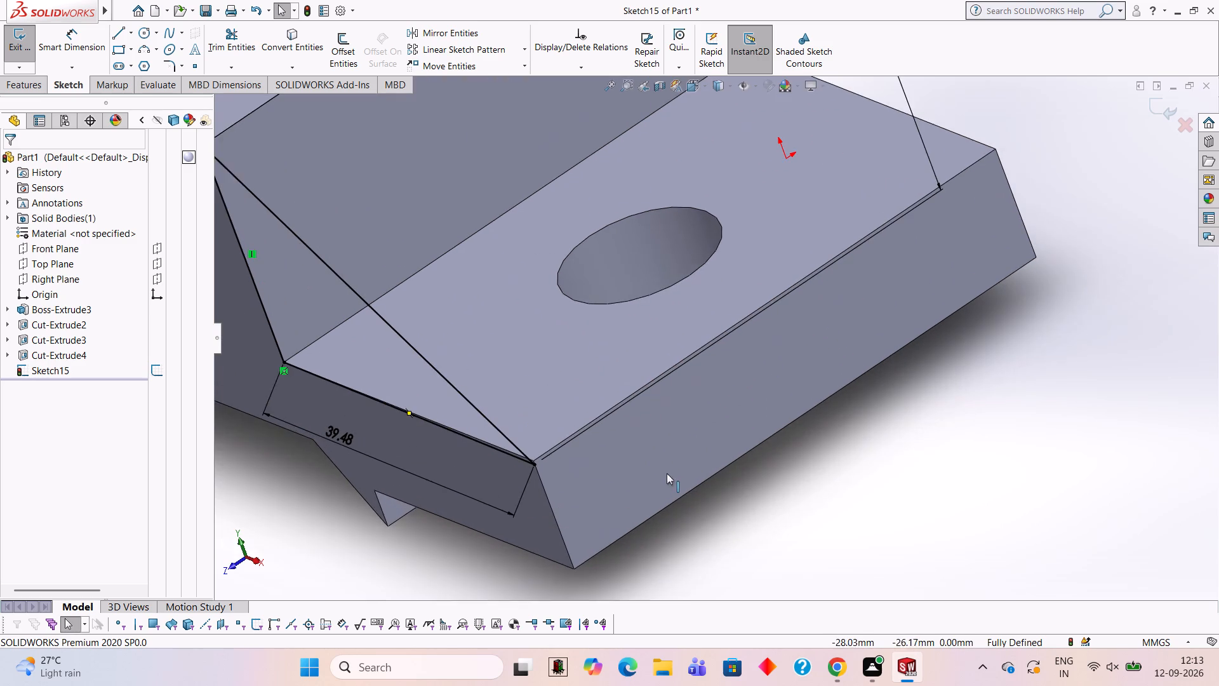
pyautogui.scroll(-1, 667, 473)
pyautogui.scroll(-3, 604, 474)
pyautogui.scroll(-3, 456, 433)
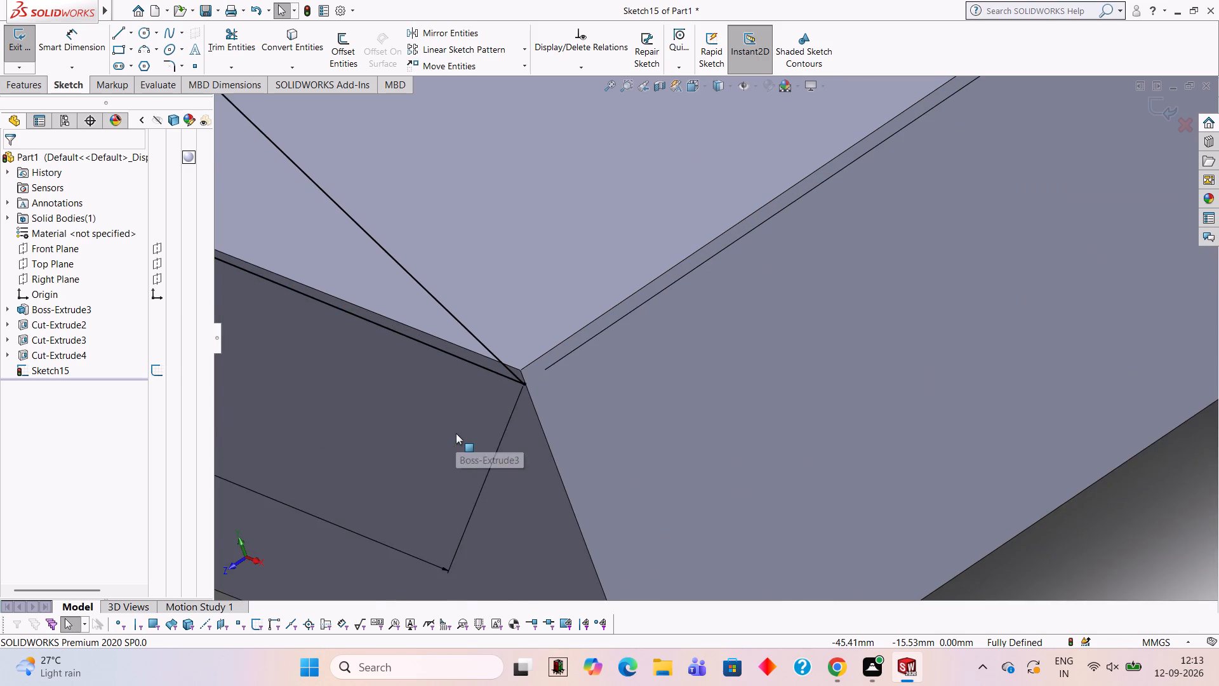
pyautogui.scroll(-4, 493, 417)
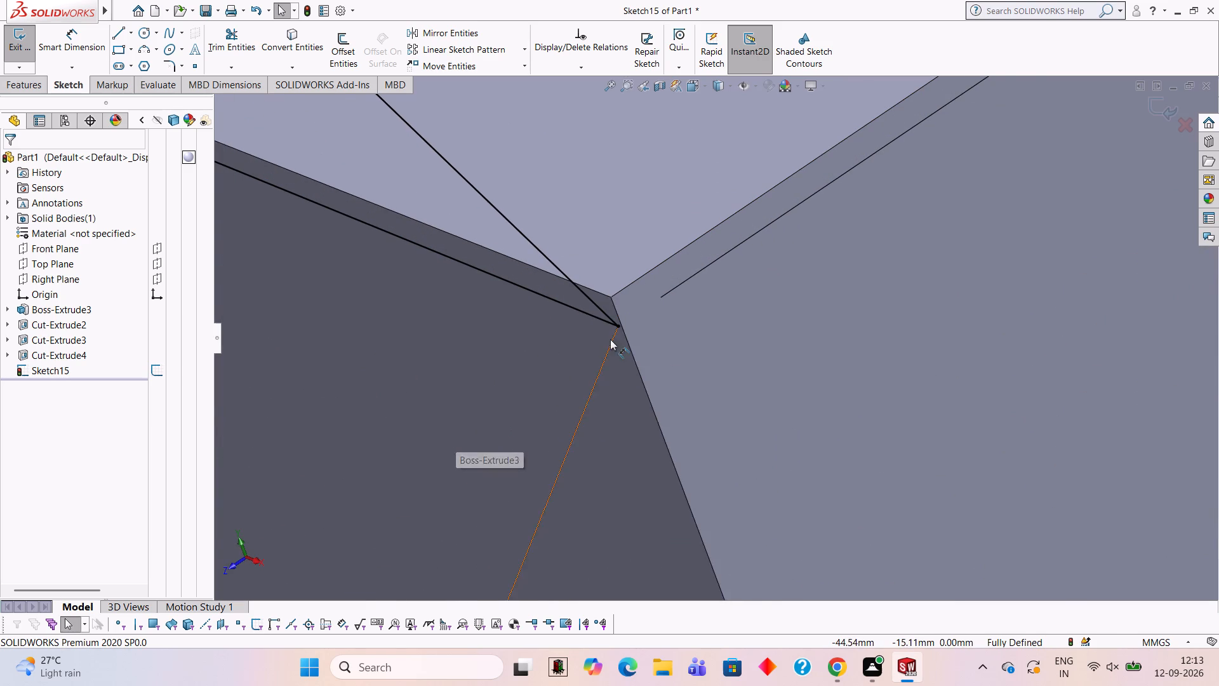
pyautogui.scroll(8, 638, 361)
pyautogui.scroll(2, 713, 444)
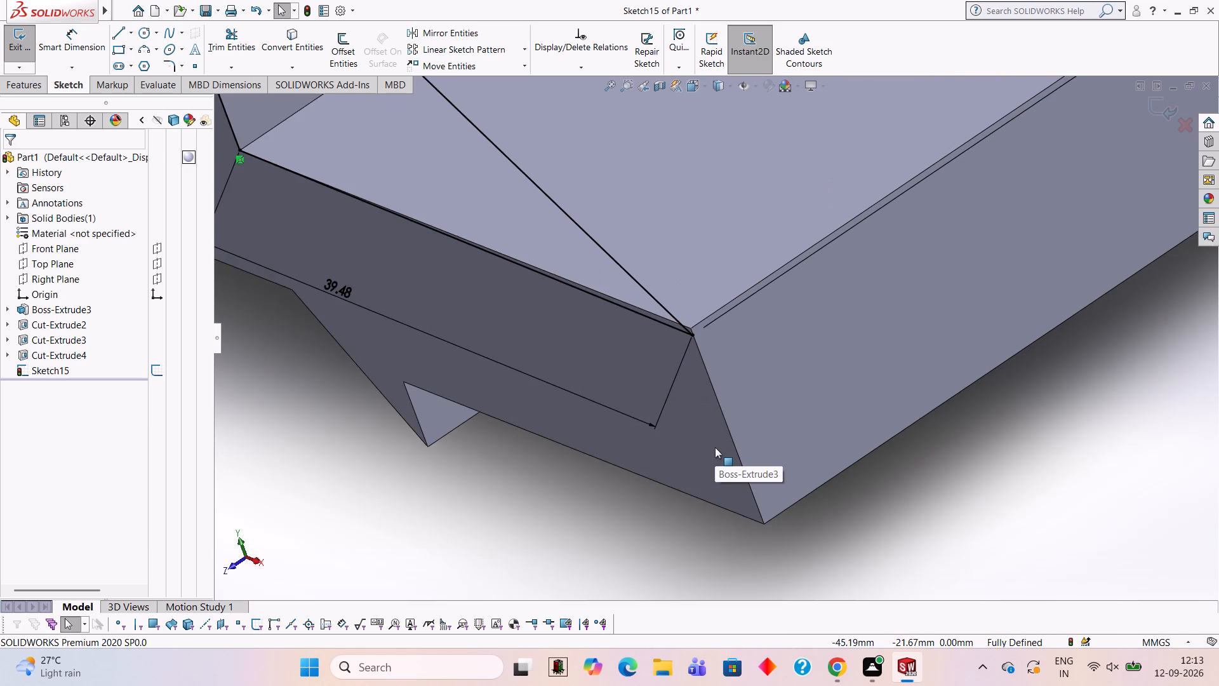
pyautogui.scroll(-2, 715, 447)
pyautogui.scroll(9, 715, 447)
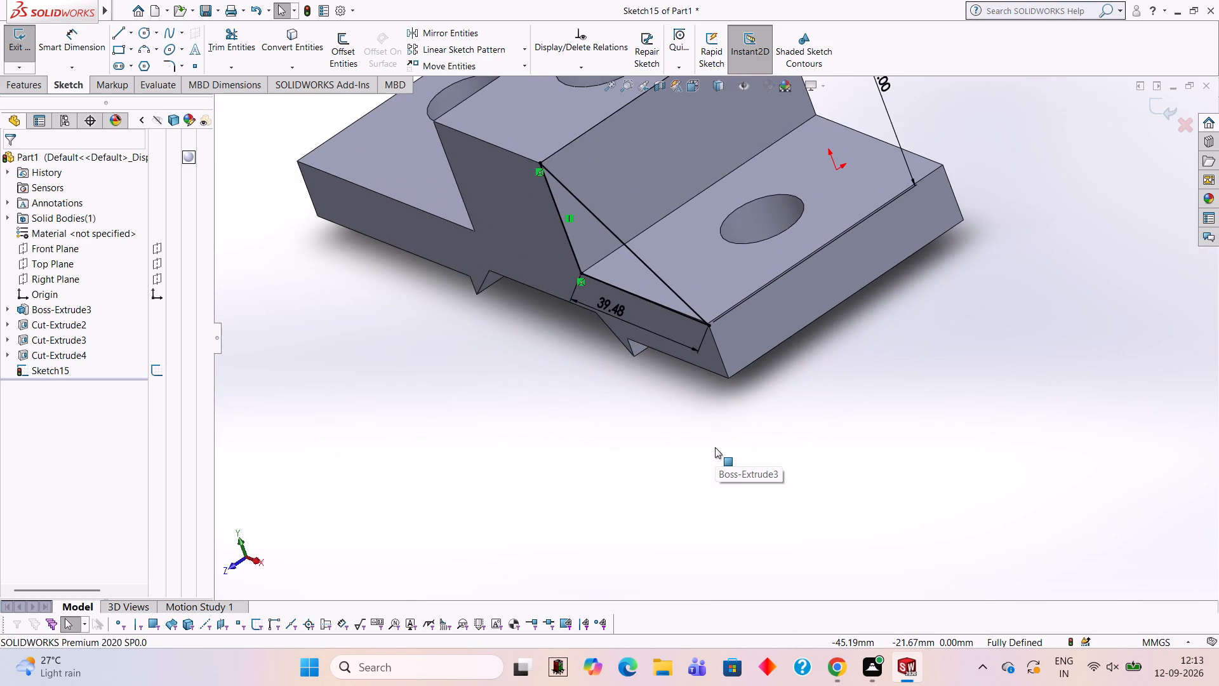
pyautogui.scroll(3, 716, 408)
pyautogui.scroll(-4, 716, 408)
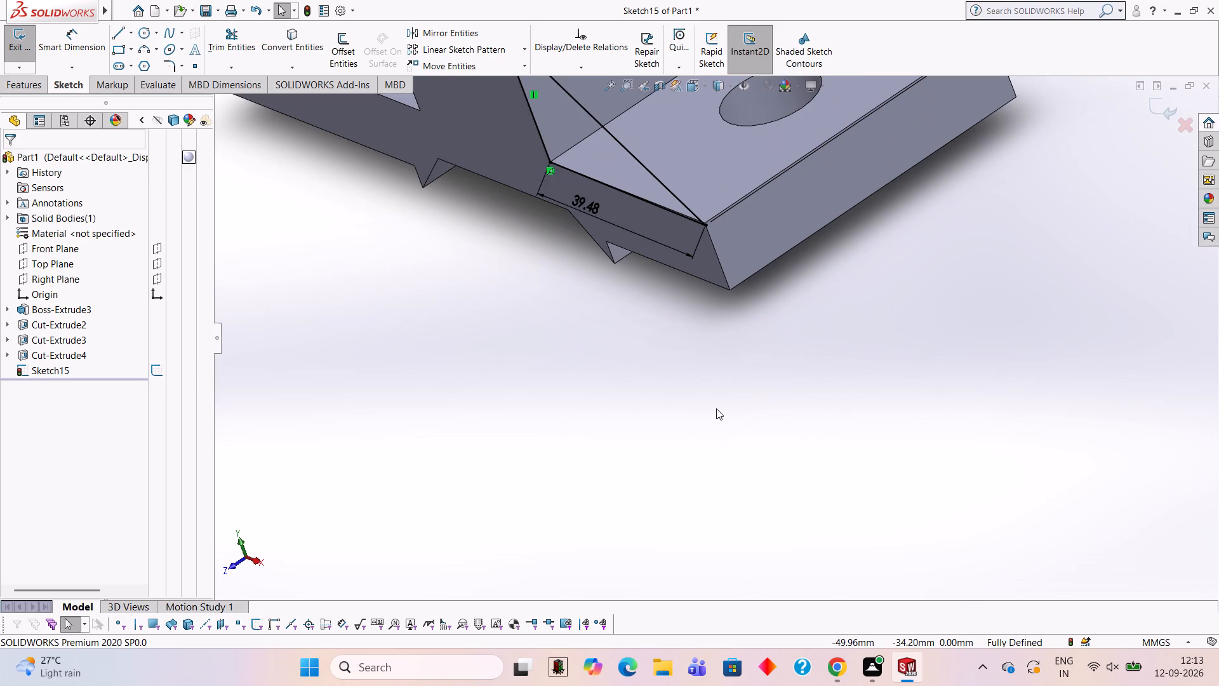
pyautogui.scroll(-1, 716, 408)
pyautogui.scroll(2, 716, 408)
pyautogui.scroll(2, 934, 119)
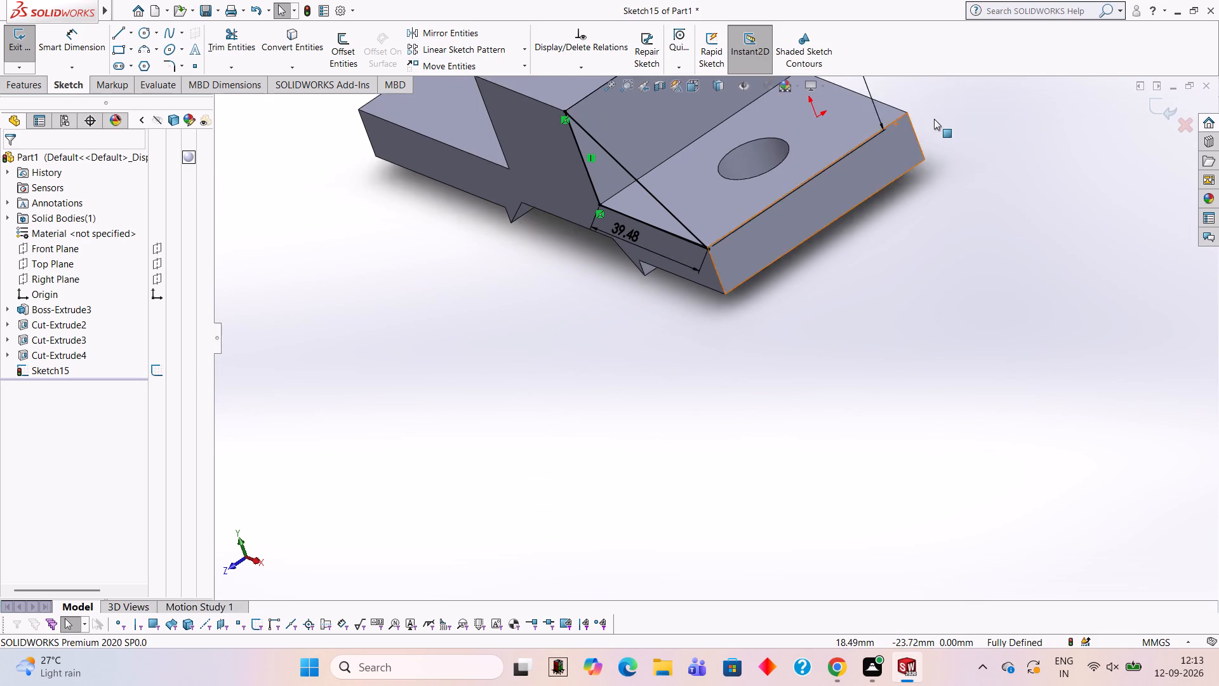
pyautogui.scroll(1, 916, 119)
pyautogui.scroll(-3, 916, 119)
pyautogui.scroll(-1, 826, 136)
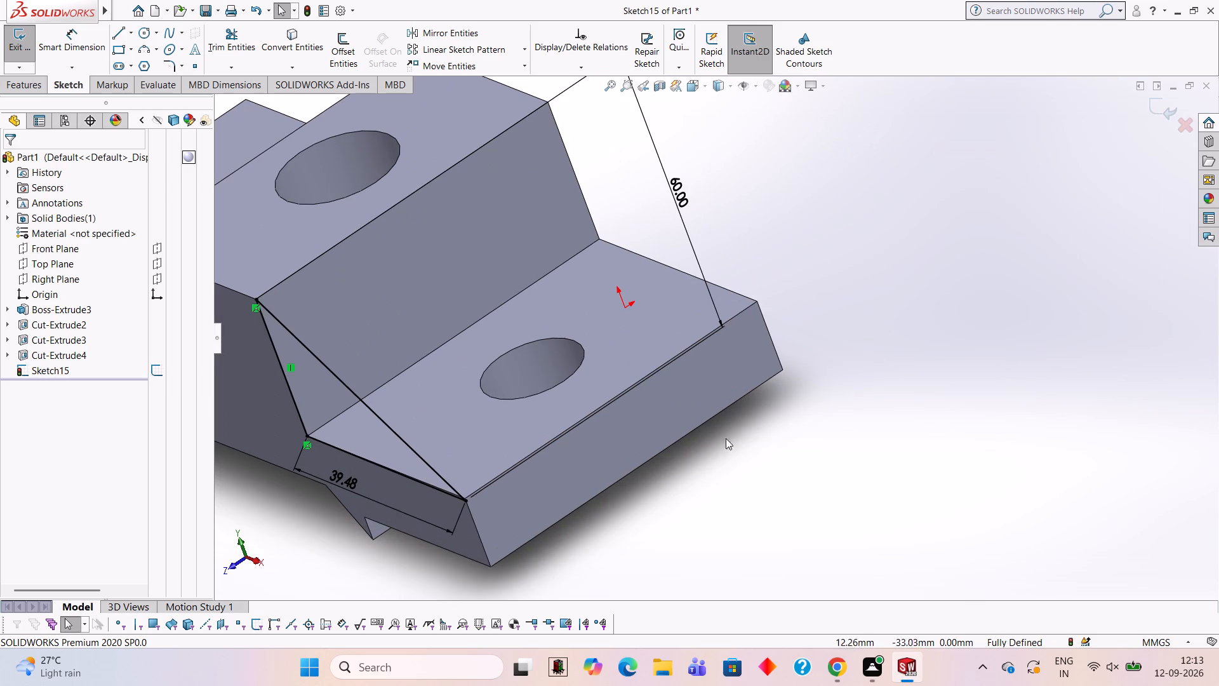
pyautogui.scroll(-2, 436, 554)
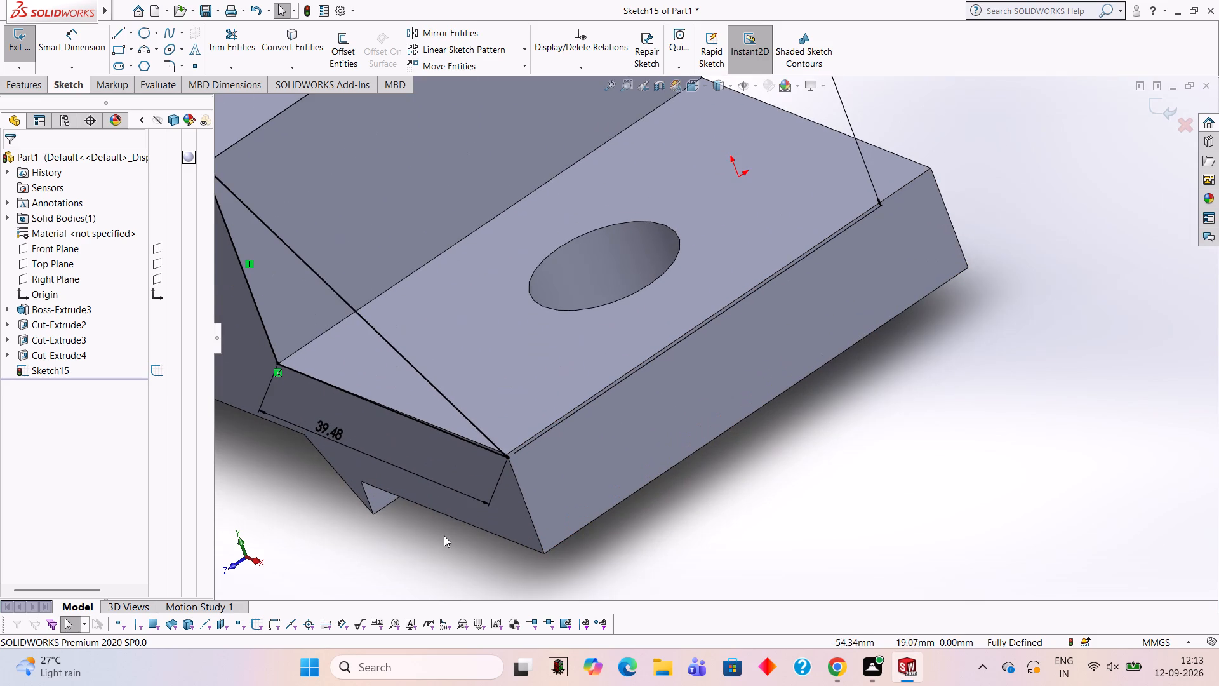
pyautogui.scroll(-2, 453, 522)
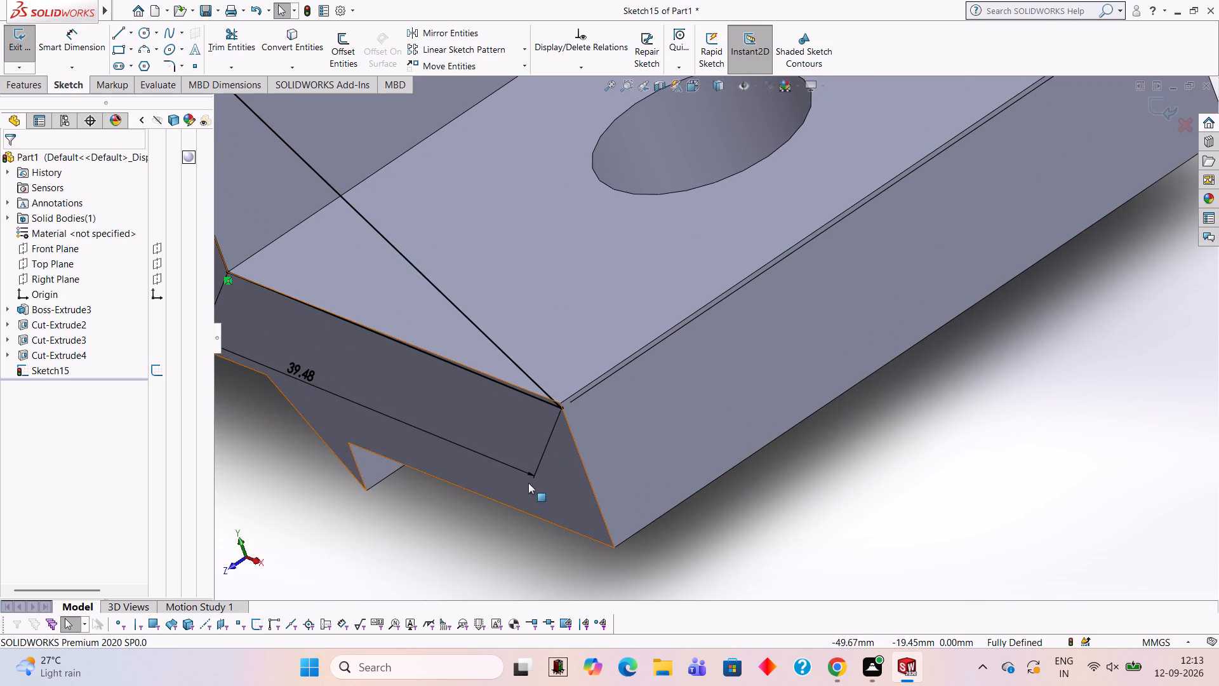
pyautogui.scroll(5, 481, 481)
pyautogui.scroll(-2, 481, 481)
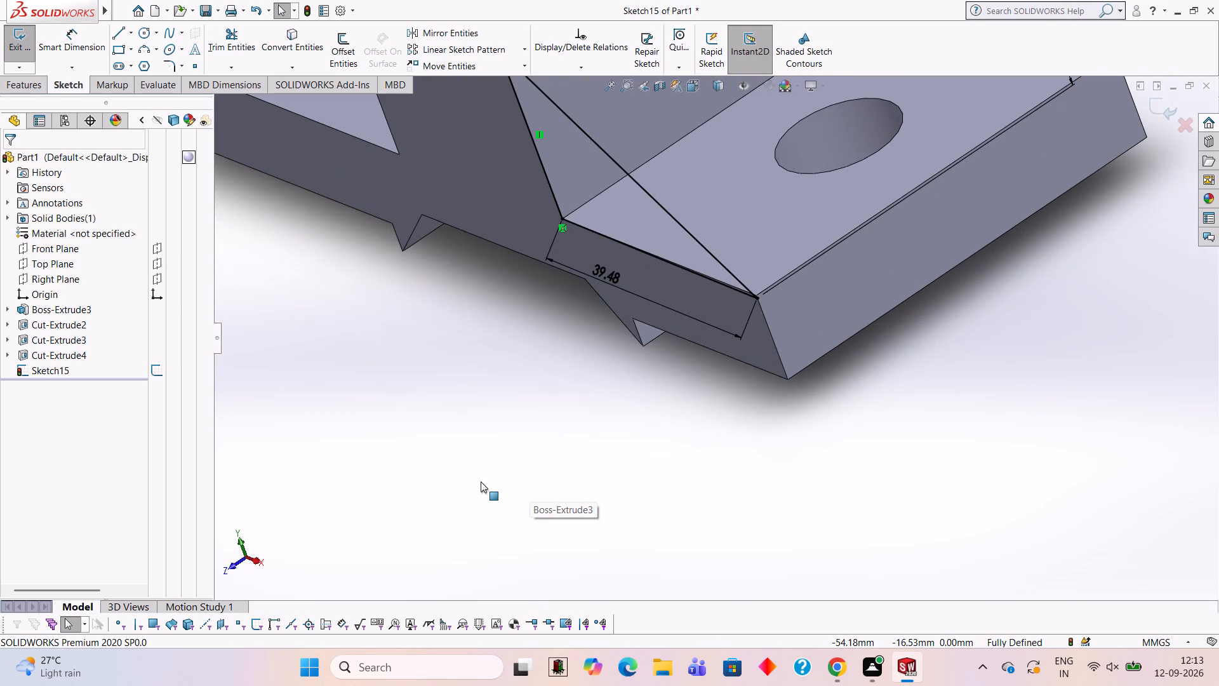
pyautogui.scroll(4, 1042, 83)
pyautogui.scroll(-2, 997, 93)
pyautogui.scroll(-2, 636, 524)
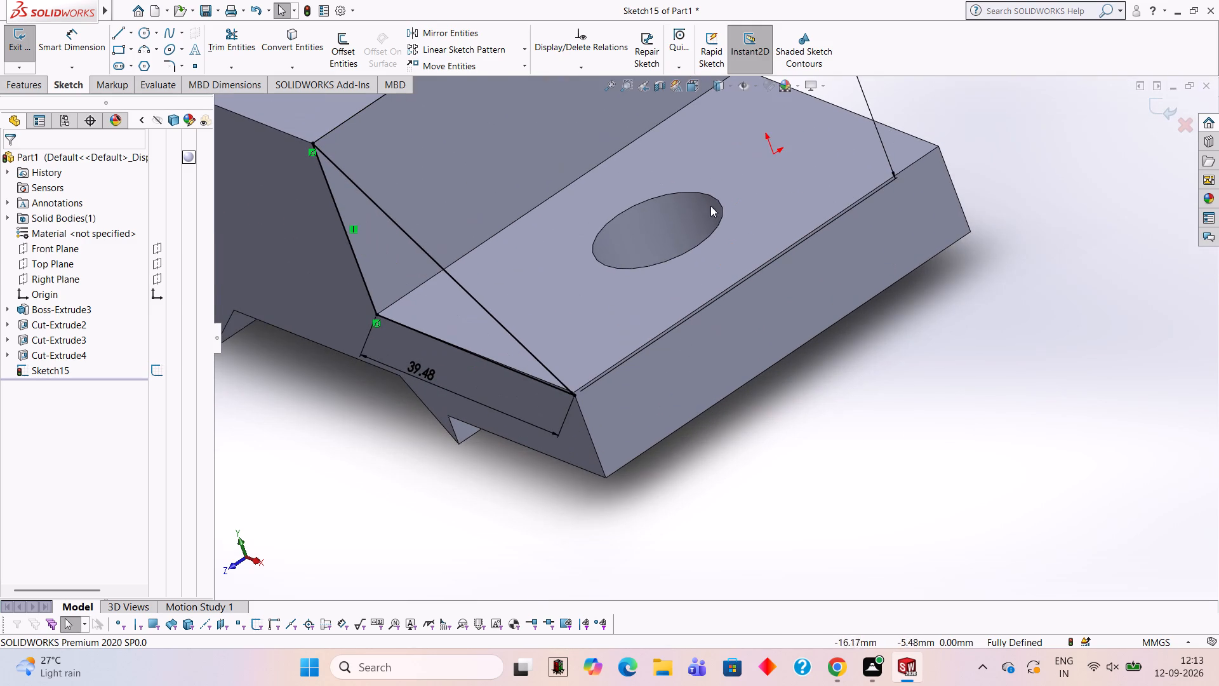
pyautogui.scroll(2, 714, 192)
pyautogui.scroll(-2, 728, 138)
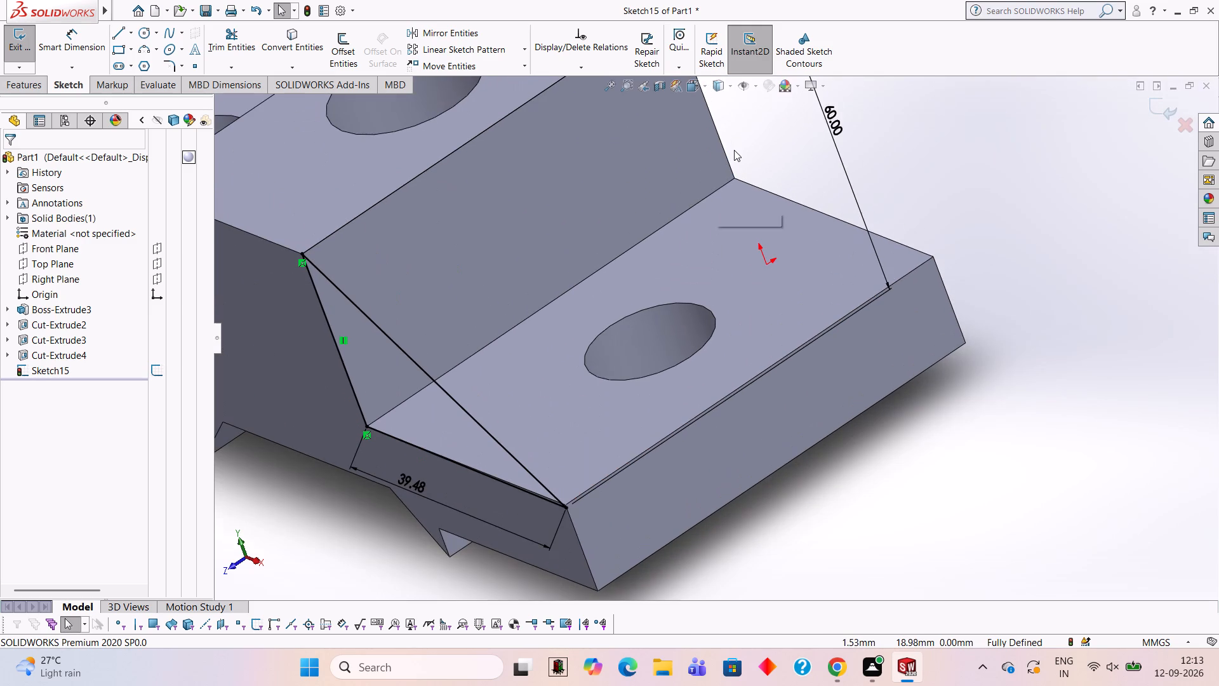
pyautogui.scroll(1, 734, 150)
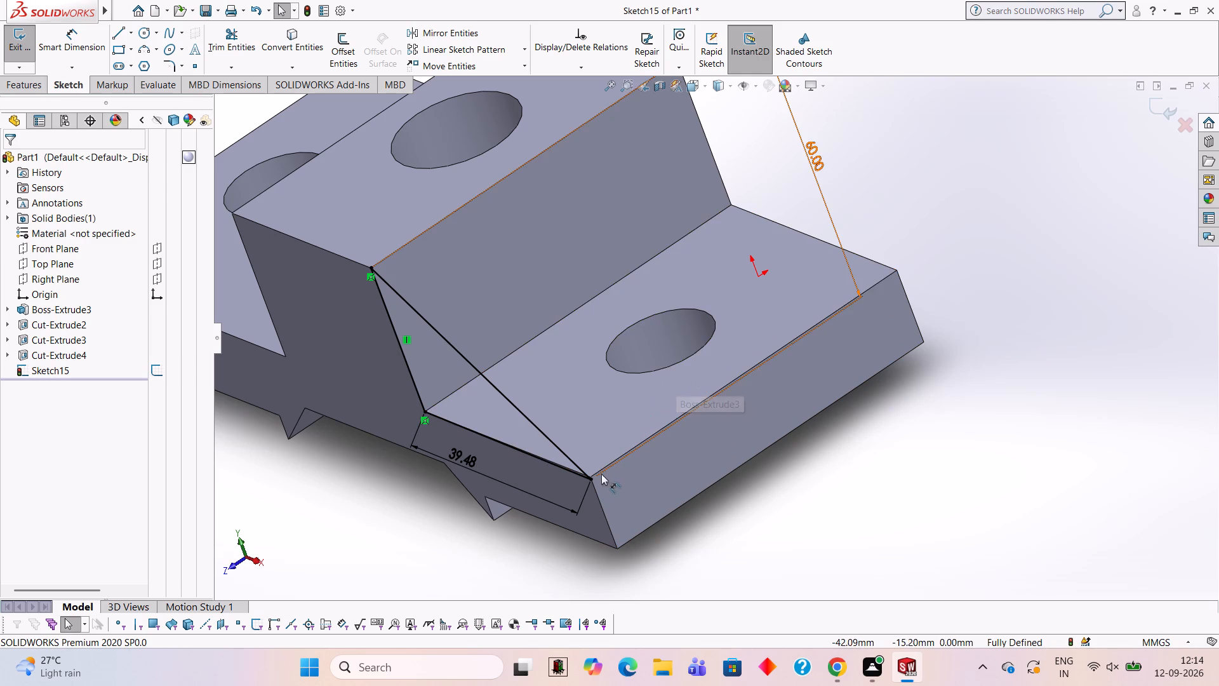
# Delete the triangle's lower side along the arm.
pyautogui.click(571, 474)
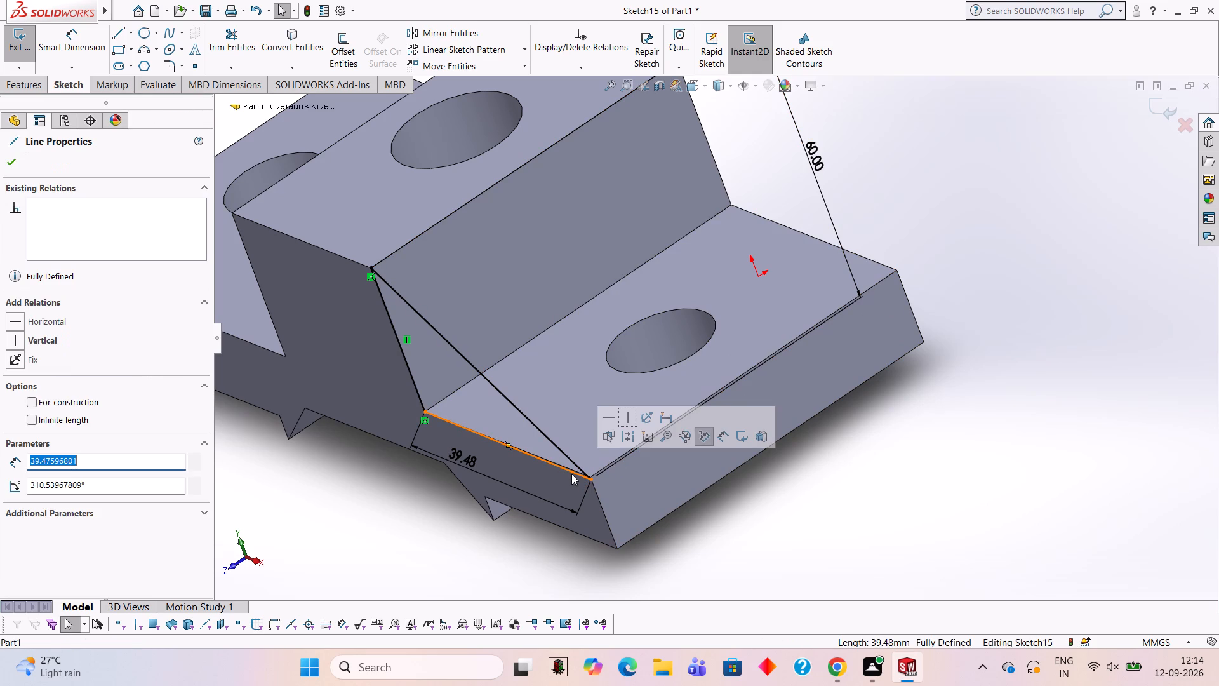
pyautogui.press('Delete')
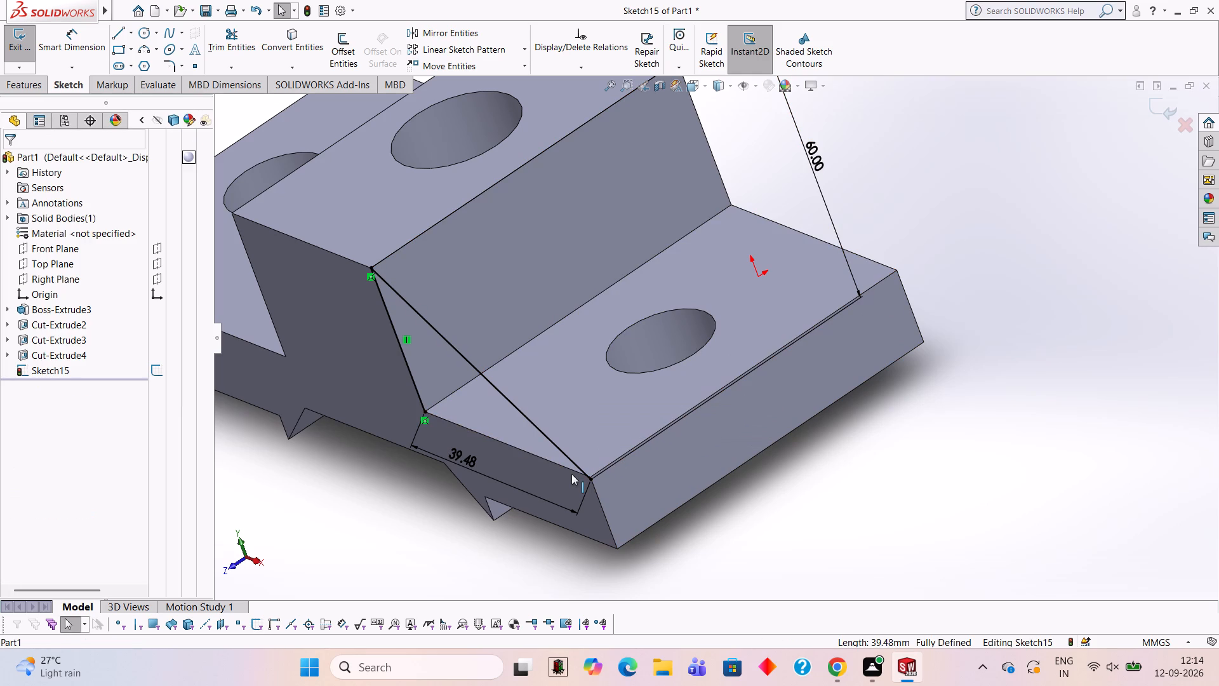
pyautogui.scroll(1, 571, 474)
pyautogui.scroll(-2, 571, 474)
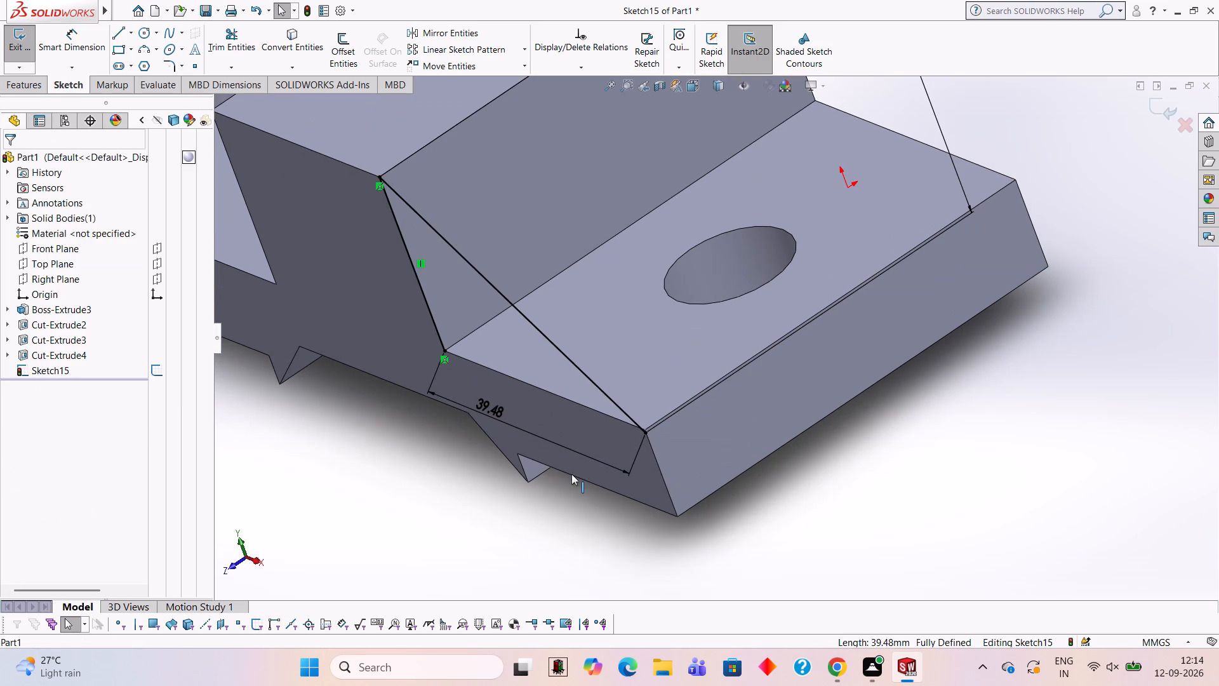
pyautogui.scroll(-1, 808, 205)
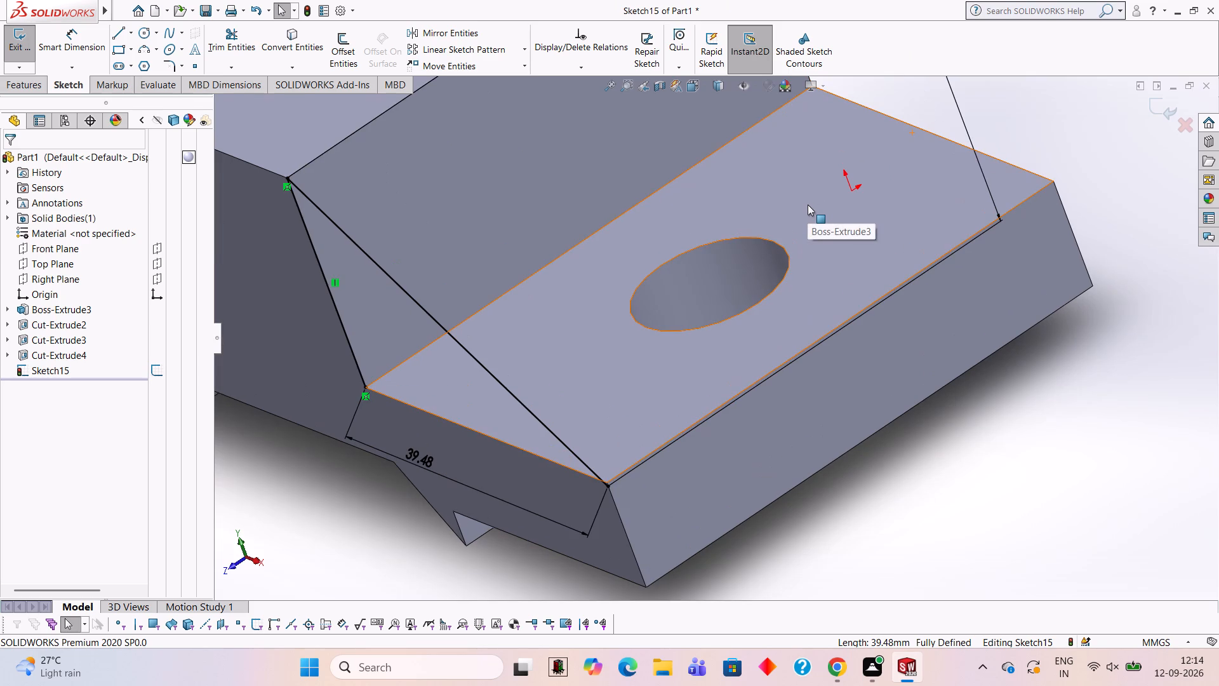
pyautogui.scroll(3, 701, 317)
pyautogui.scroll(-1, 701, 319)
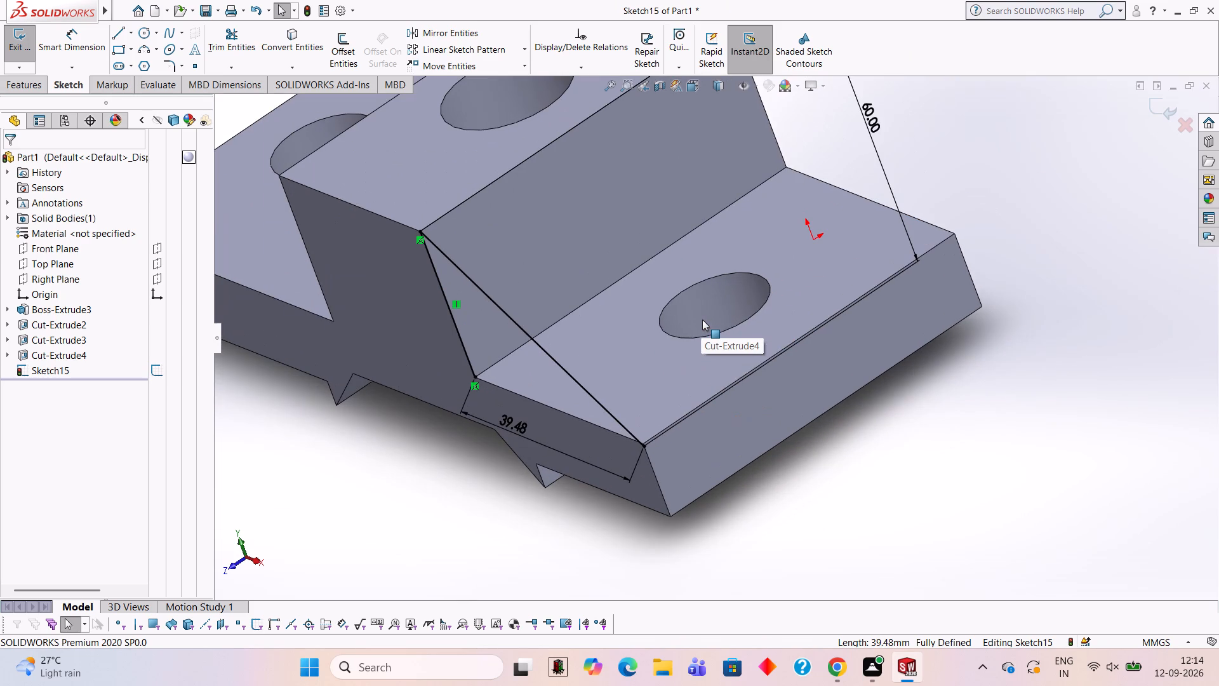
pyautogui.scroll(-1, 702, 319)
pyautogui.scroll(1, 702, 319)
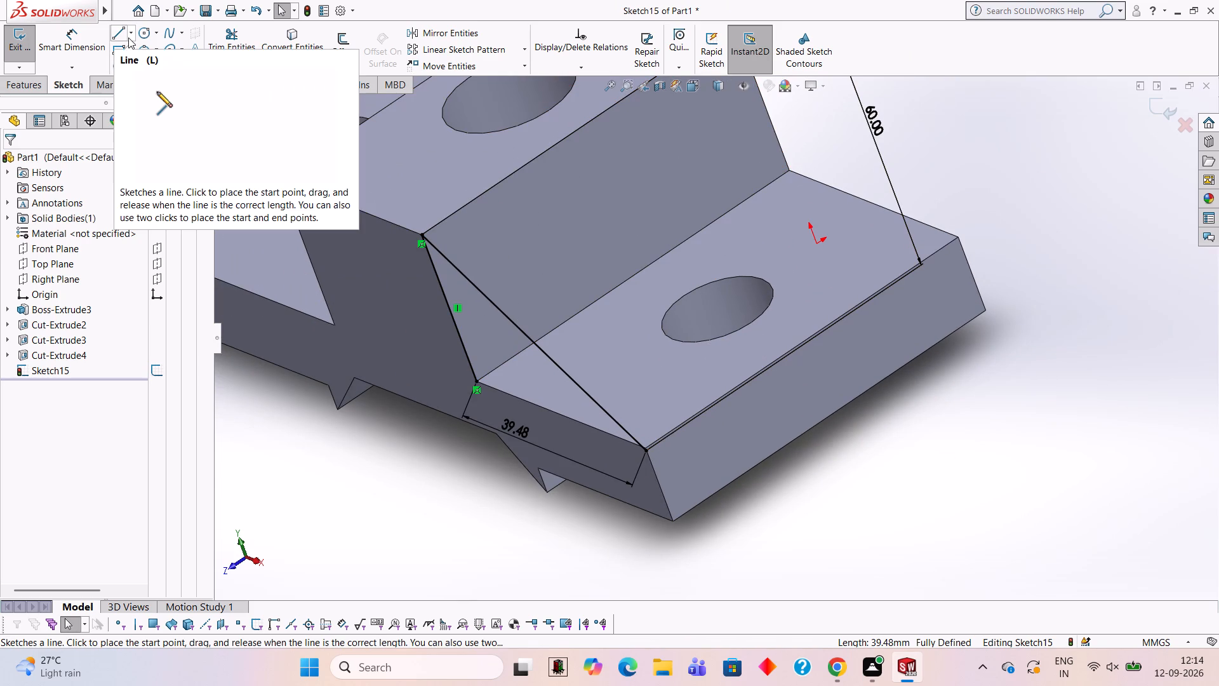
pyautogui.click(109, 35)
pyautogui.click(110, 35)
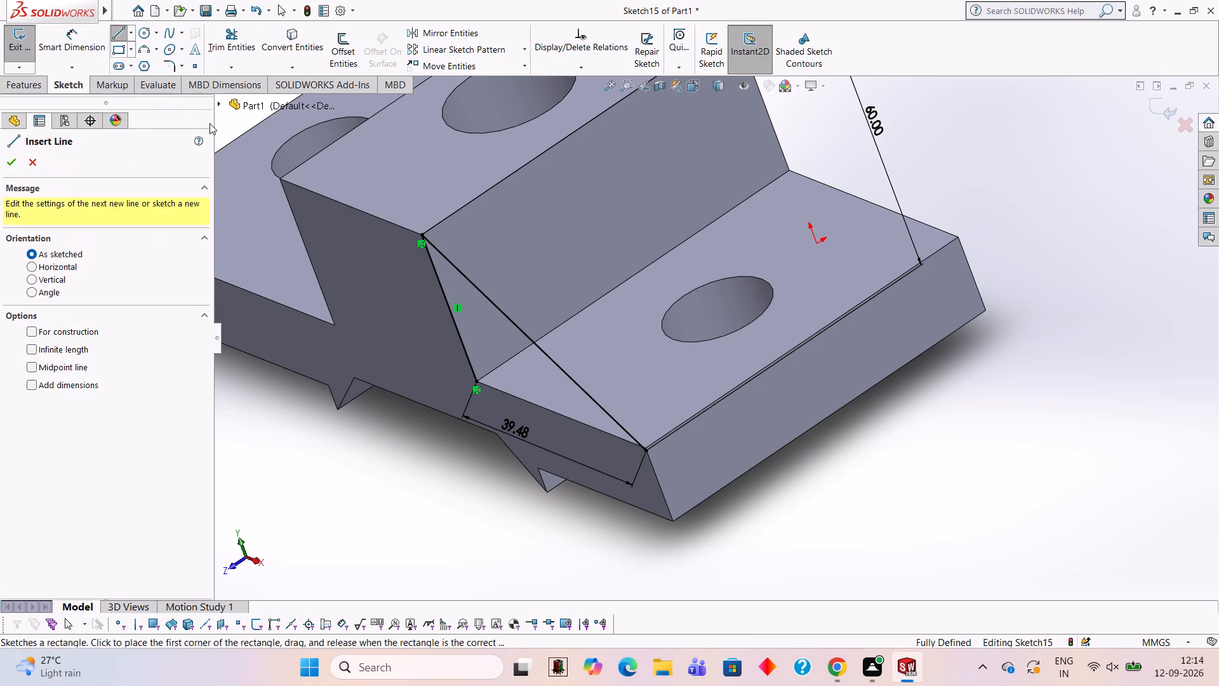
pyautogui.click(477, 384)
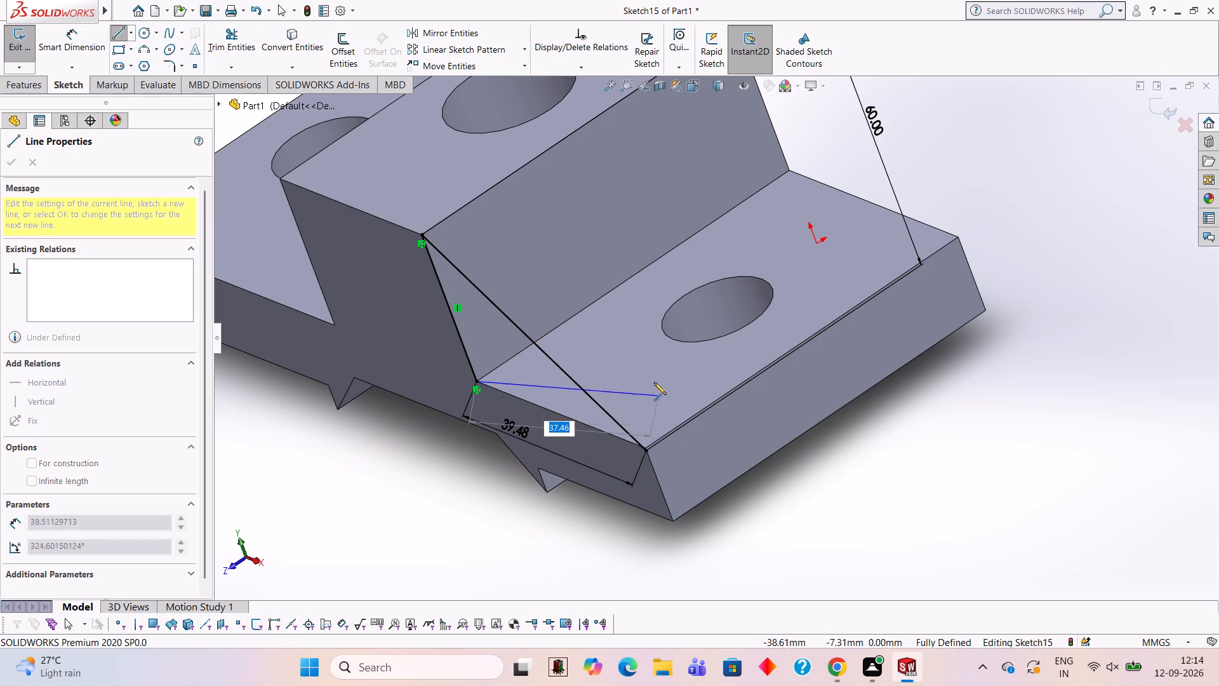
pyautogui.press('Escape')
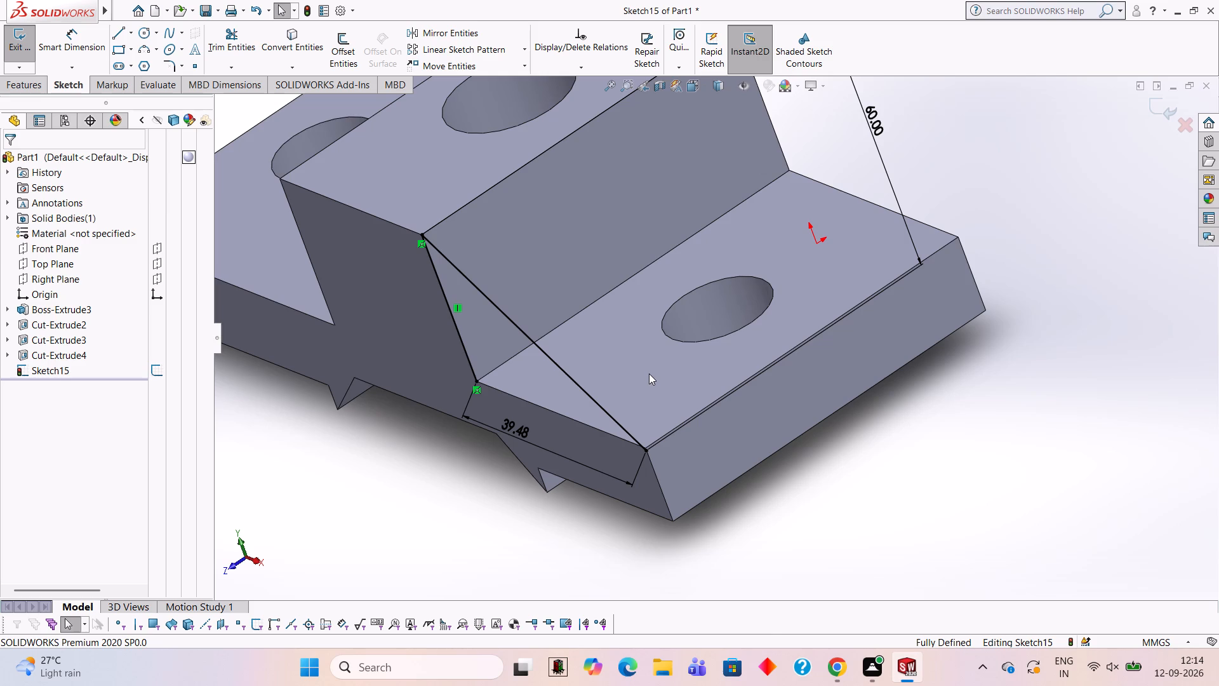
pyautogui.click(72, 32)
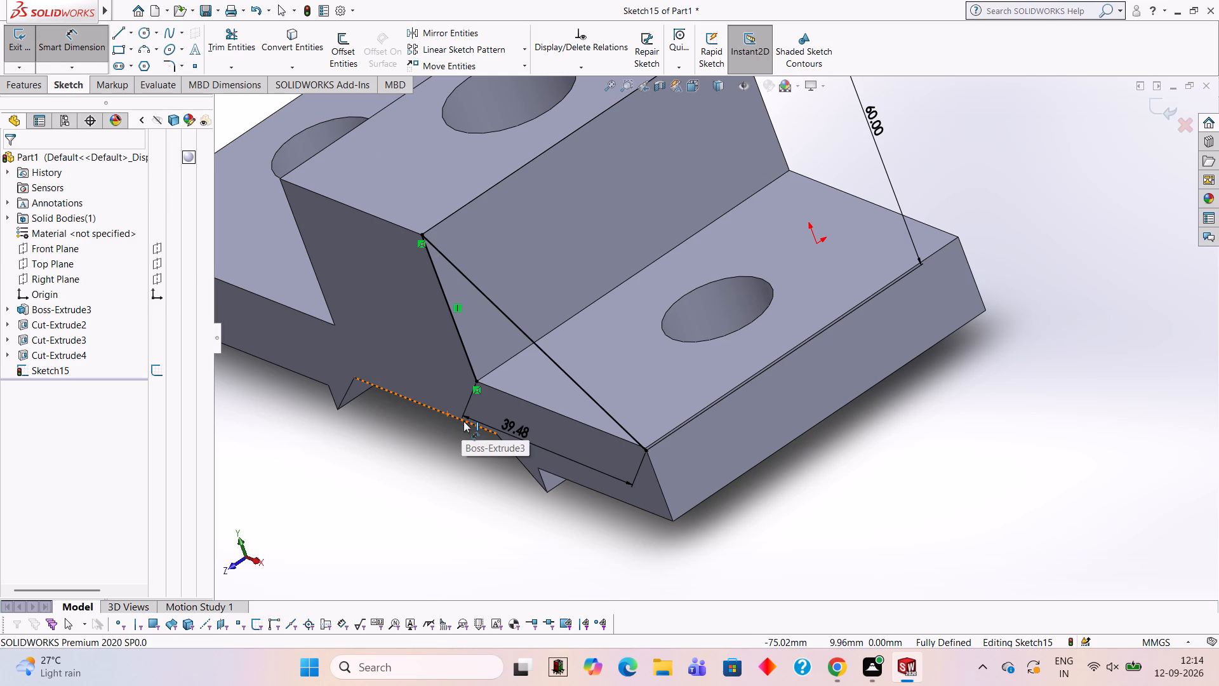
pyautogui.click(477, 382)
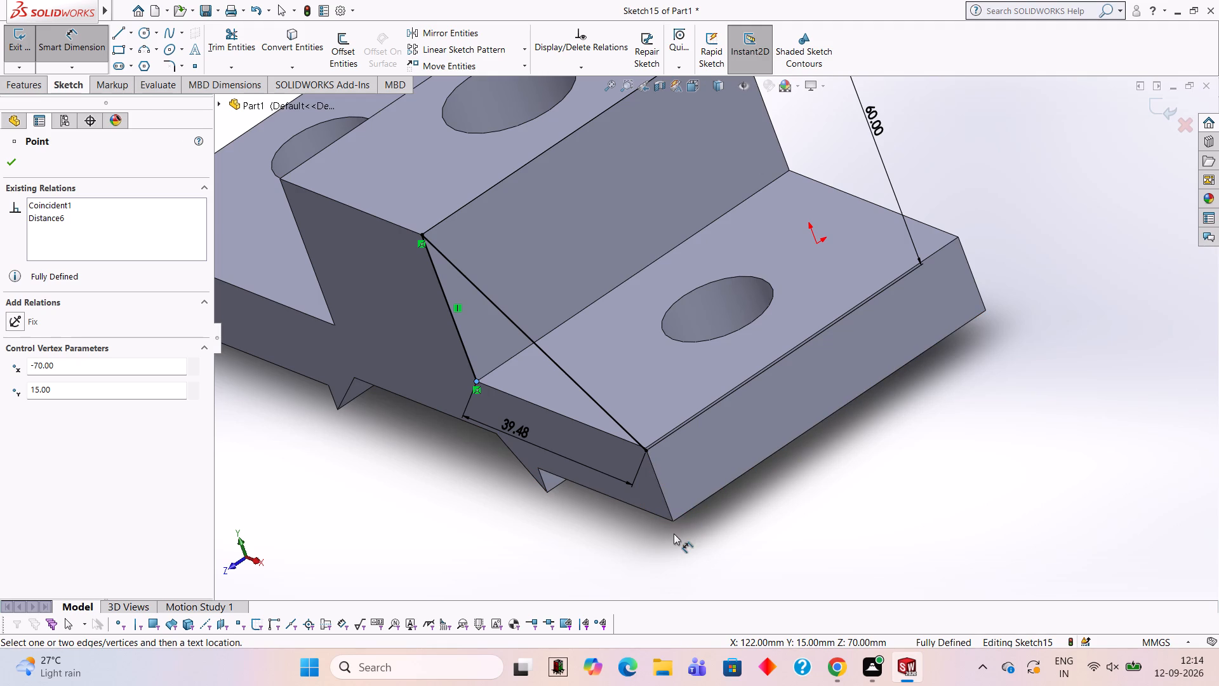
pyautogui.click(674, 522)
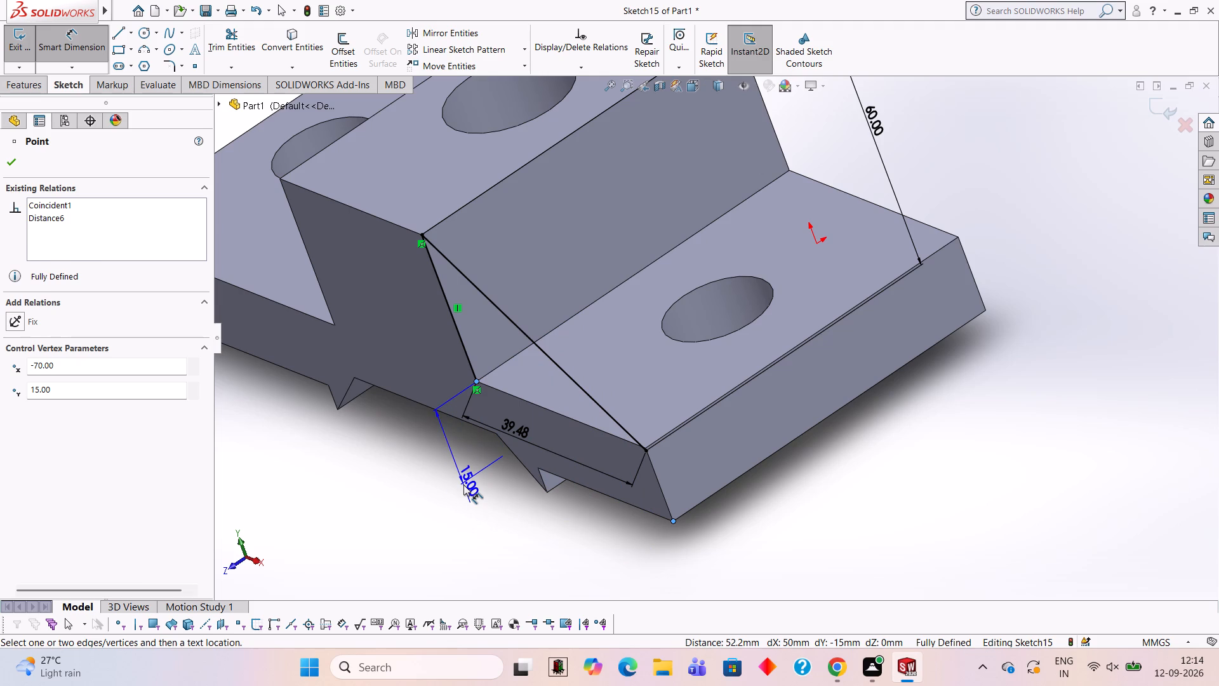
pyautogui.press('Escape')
# Undo the whole triangular rib sketch and the last arm's hole cut, back to that hole's empty sketch.
pyautogui.hotkey('ctrl', 'z')
pyautogui.hotkey('ctrl', 'z')
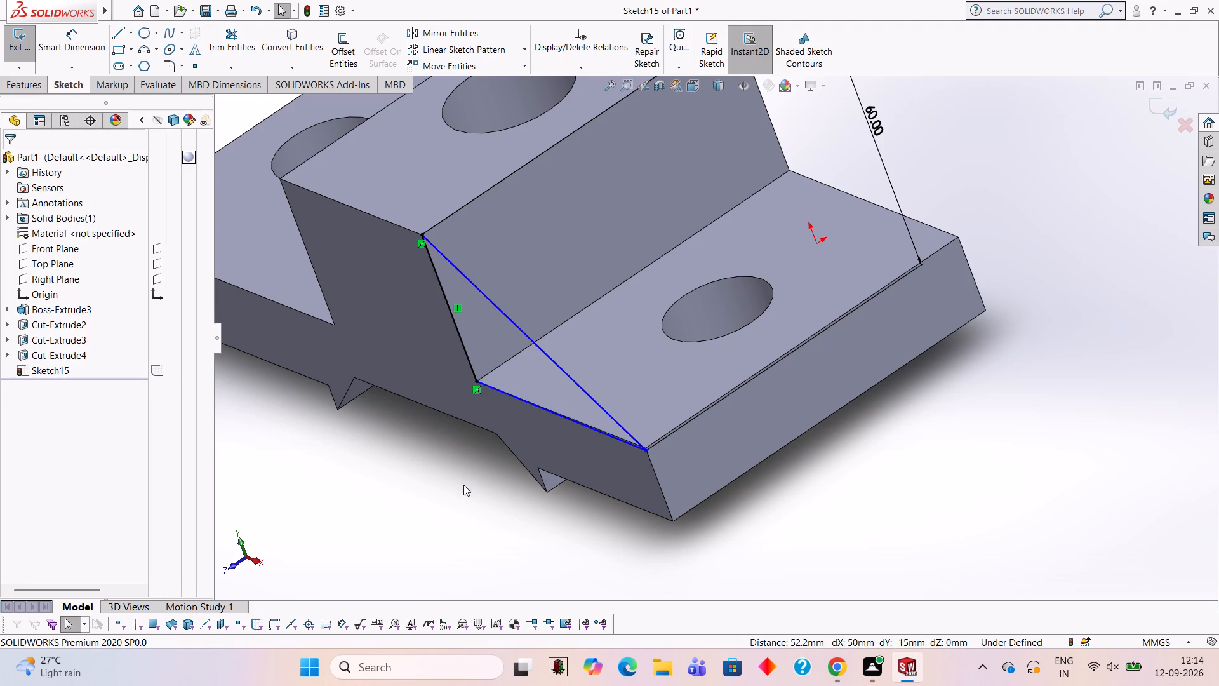
pyautogui.hotkey('ctrl', 'z')
pyautogui.hotkey('ctrl', 'z')
pyautogui.hotkey('ctrl', 'z')
pyautogui.hotkey('ctrl', 'z')
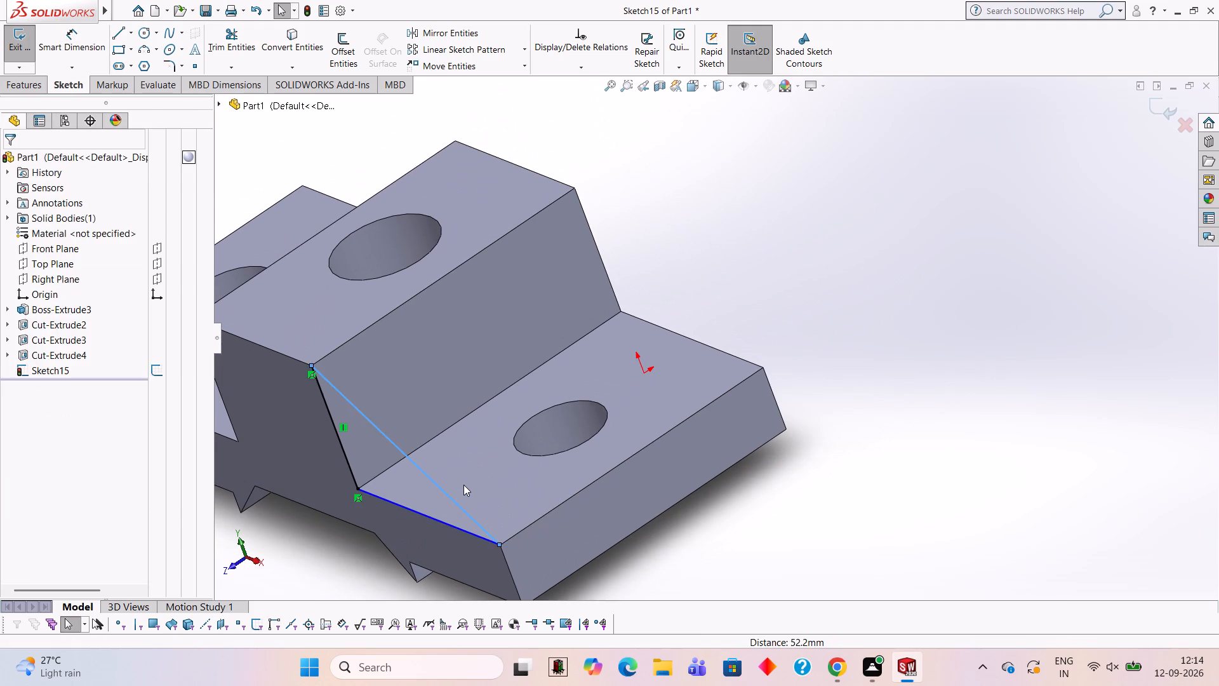
pyautogui.hotkey('ctrl', 'z')
pyautogui.hotkey('ctrl', 'z')
pyautogui.hotkey('ctrl', 'z')
pyautogui.hotkey('ctrl', 'z')
pyautogui.hotkey('ctrl', 'z')
pyautogui.hotkey('ctrl', 'z')
pyautogui.hotkey('ctrl', 'z')
pyautogui.hotkey('ctrl', 'z')
pyautogui.hotkey('ctrl', 'z')
pyautogui.hotkey('ctrl', 'z')
pyautogui.hotkey('ctrl', 'z')
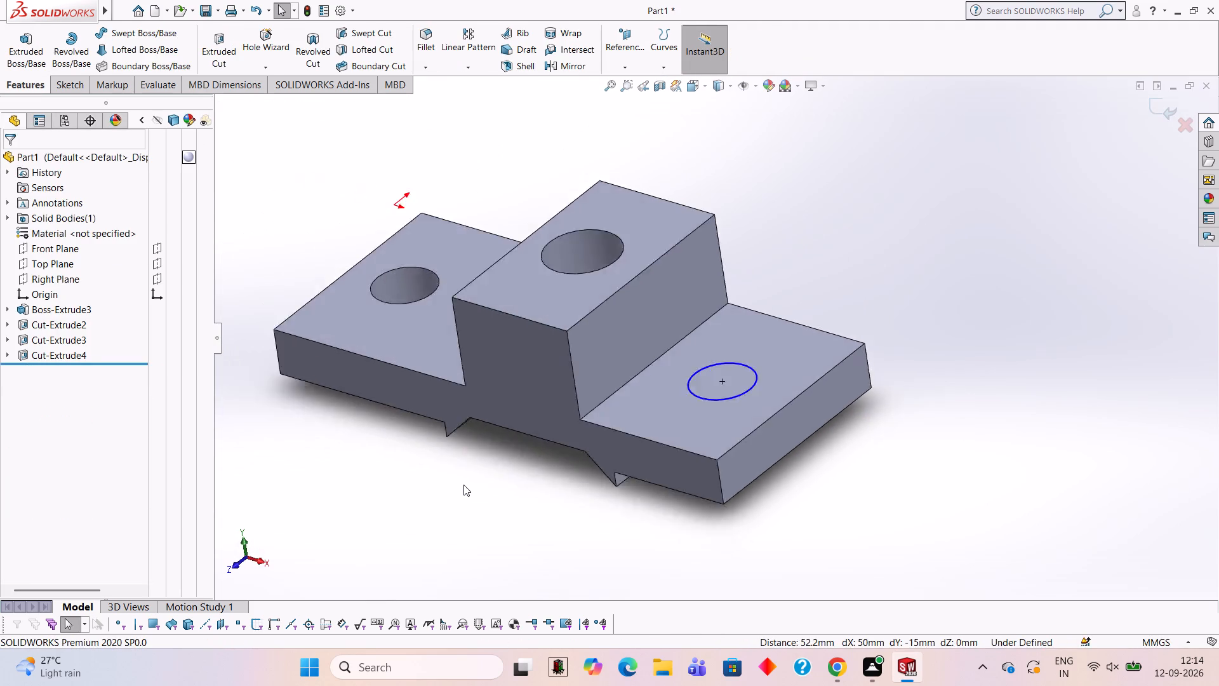
pyautogui.hotkey('ctrl', 'z')
pyautogui.hotkey('ctrl', 'z')
pyautogui.hotkey('ctrl', 'z')
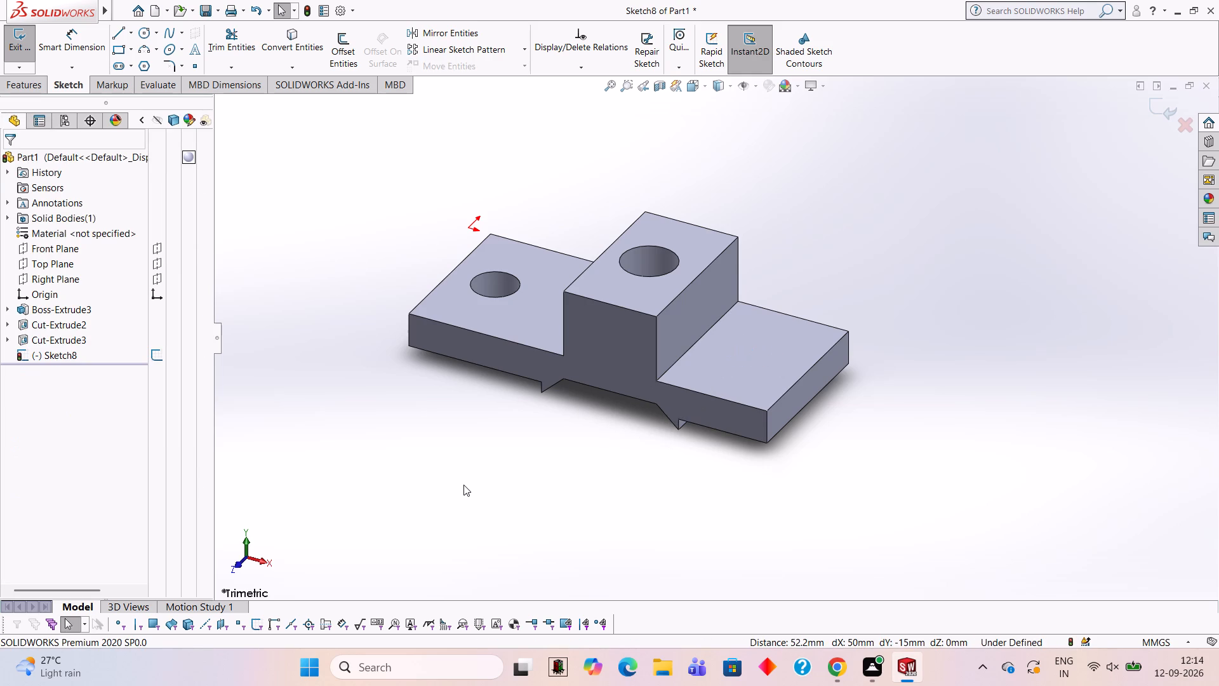
# Examine the arm without a hole, including its end corner and the step up to the raised centre.
pyautogui.scroll(-14, 874, 422)
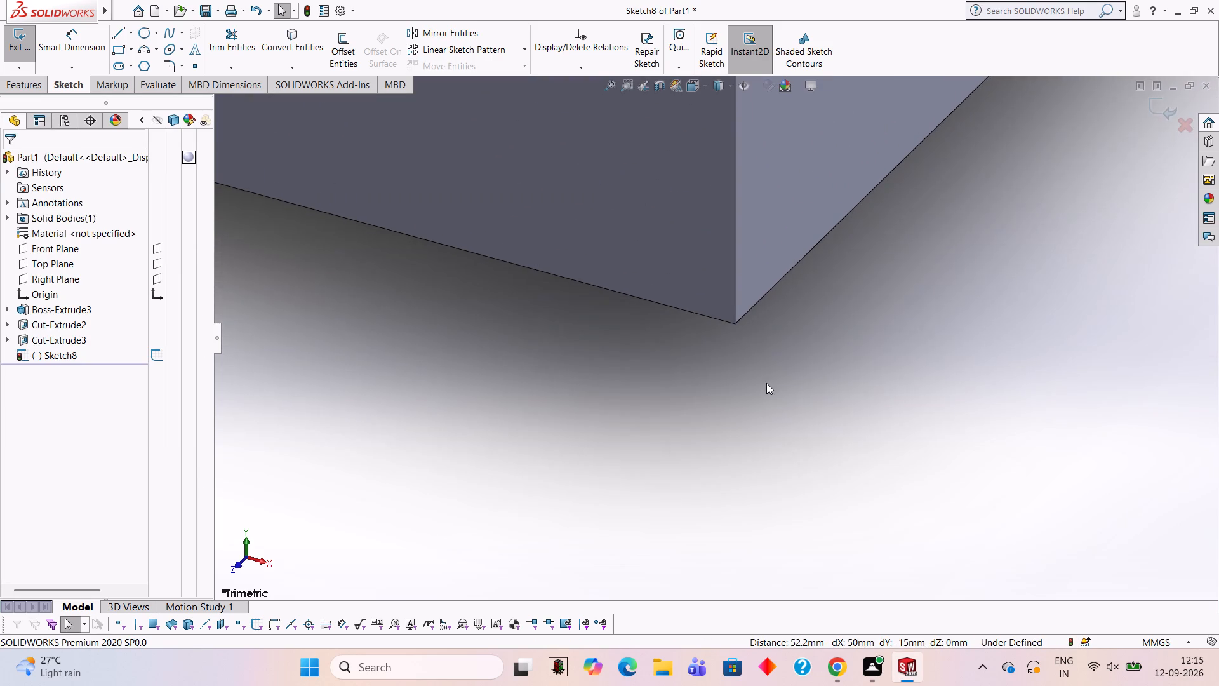
pyautogui.scroll(8, 765, 381)
pyautogui.scroll(-9, 697, 326)
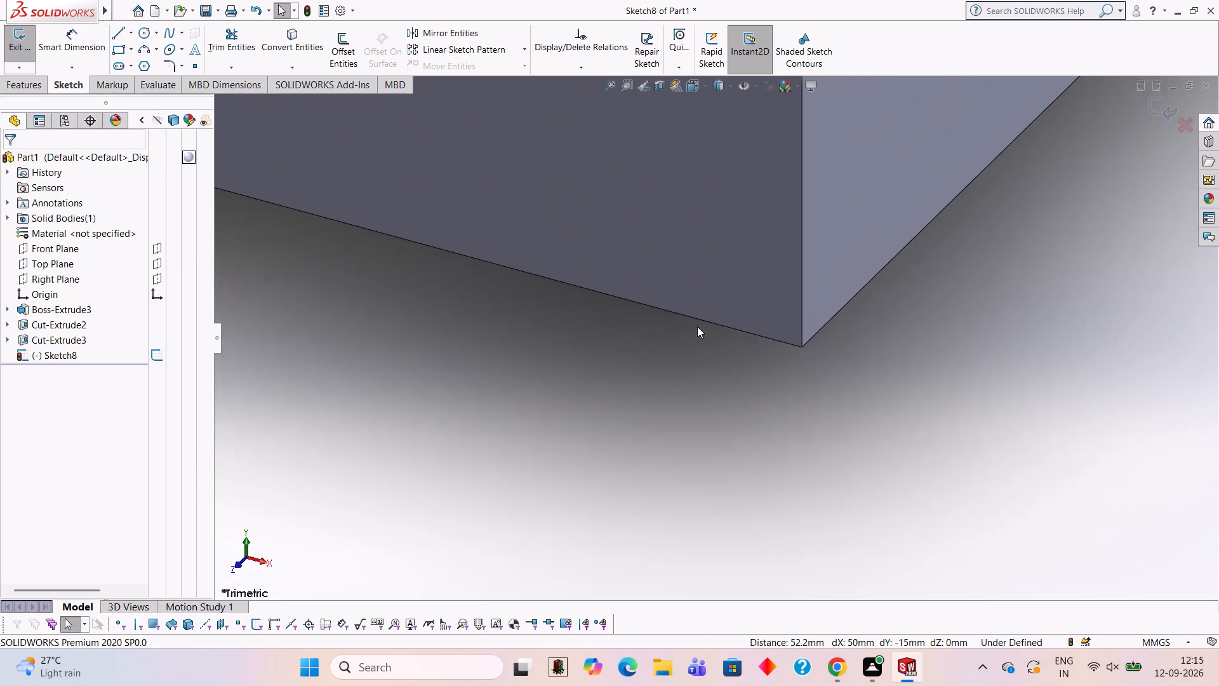
pyautogui.scroll(-2, 697, 326)
pyautogui.scroll(13, 764, 326)
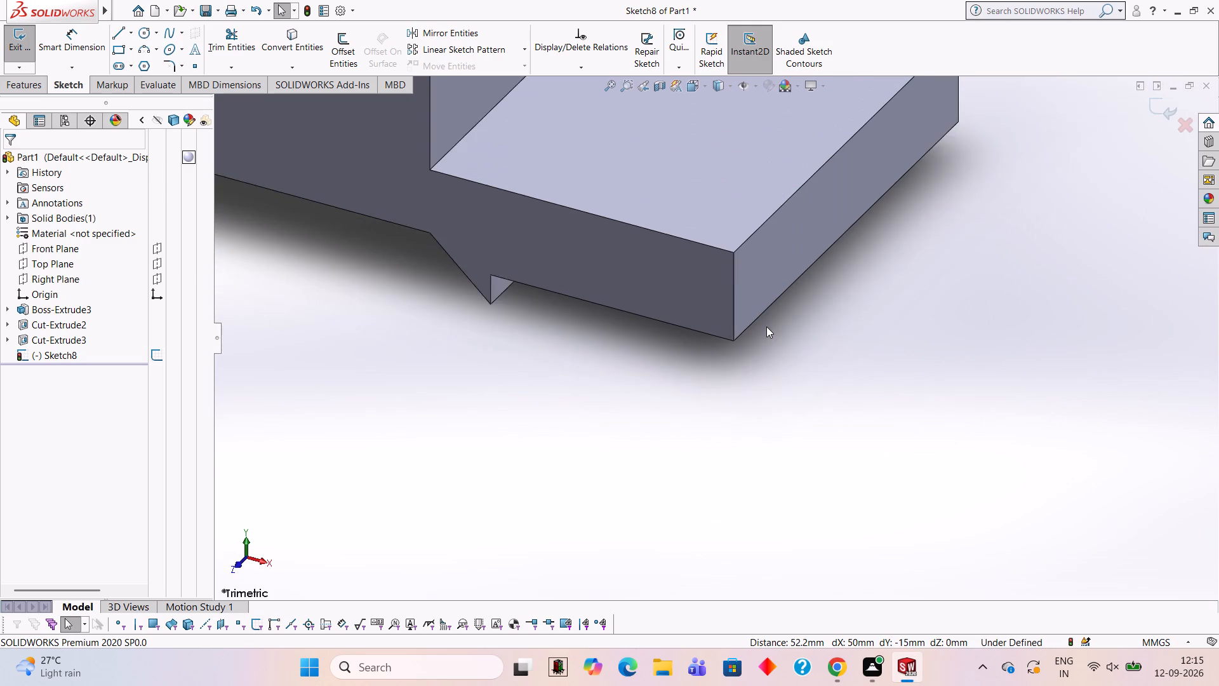
pyautogui.scroll(3, 766, 326)
pyautogui.scroll(-1, 742, 148)
pyautogui.scroll(-1, 651, 133)
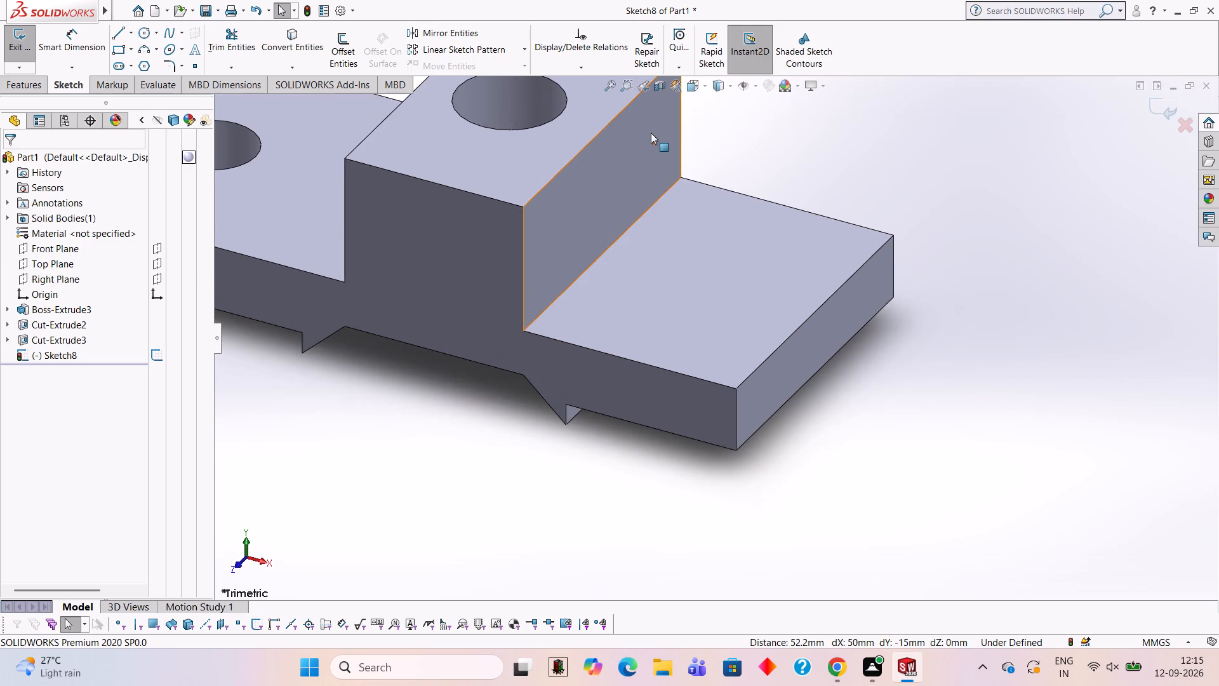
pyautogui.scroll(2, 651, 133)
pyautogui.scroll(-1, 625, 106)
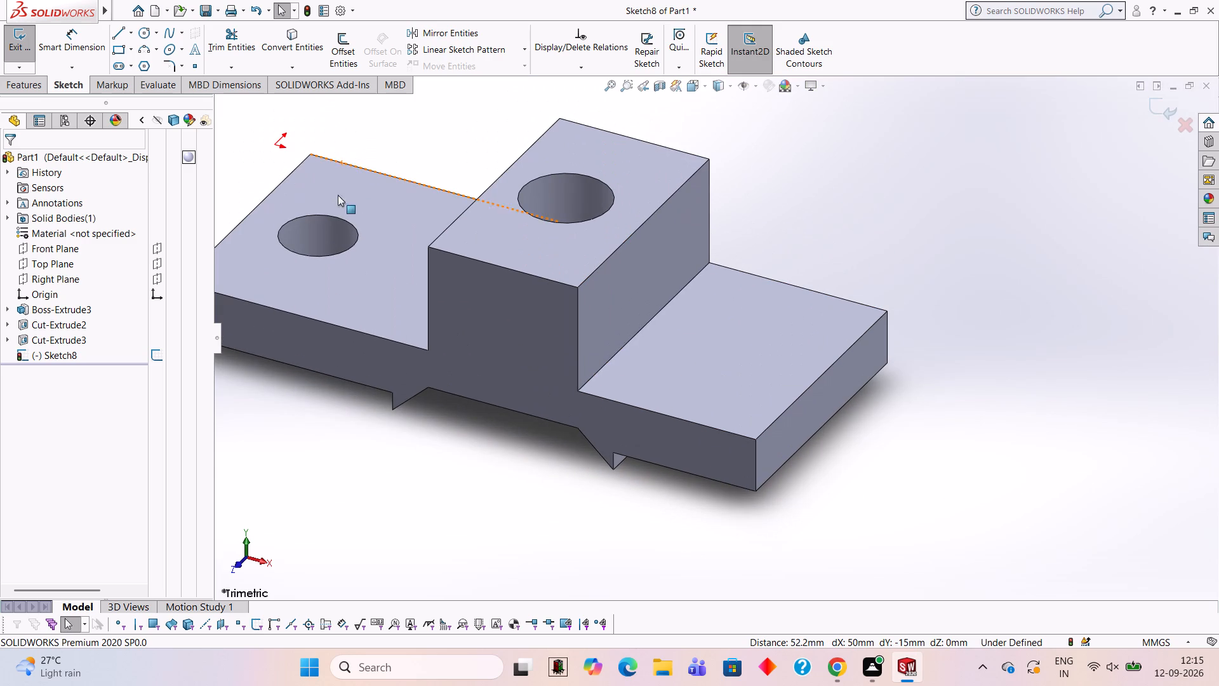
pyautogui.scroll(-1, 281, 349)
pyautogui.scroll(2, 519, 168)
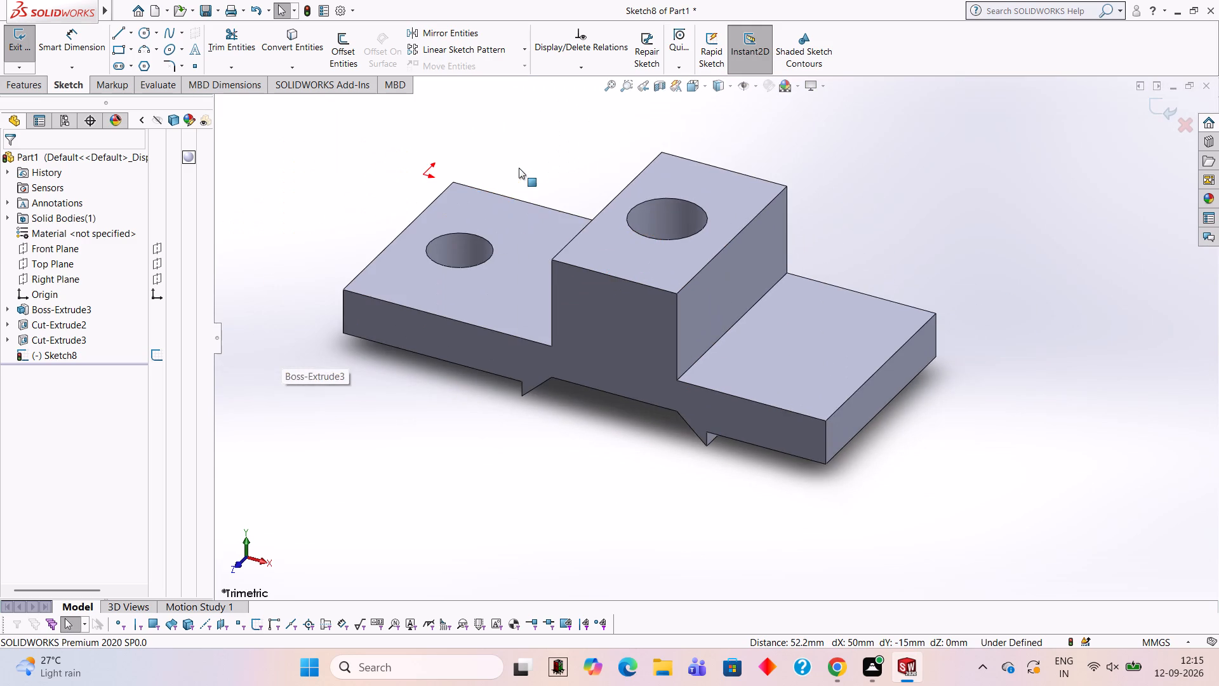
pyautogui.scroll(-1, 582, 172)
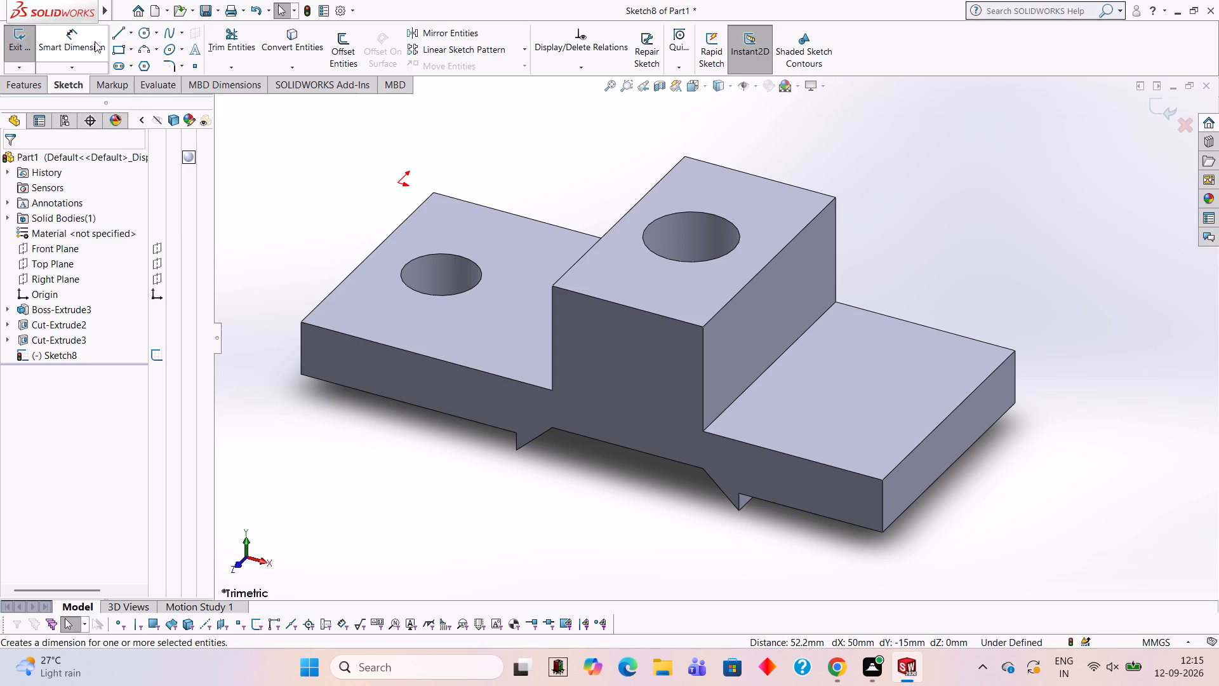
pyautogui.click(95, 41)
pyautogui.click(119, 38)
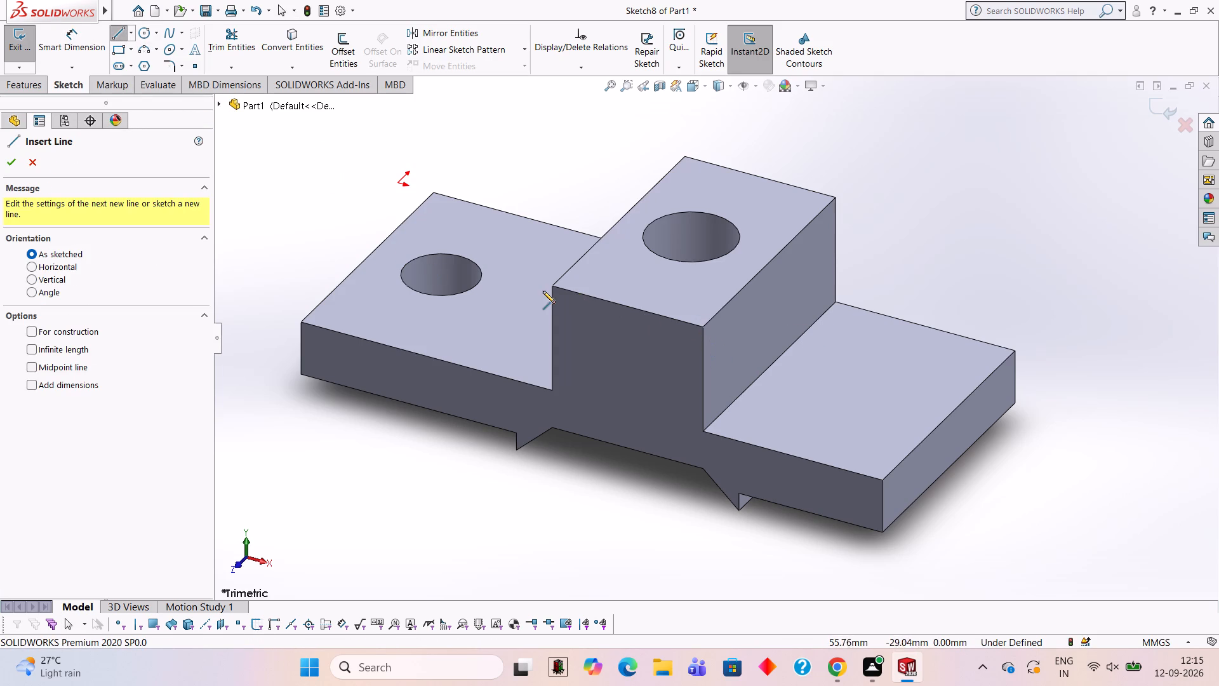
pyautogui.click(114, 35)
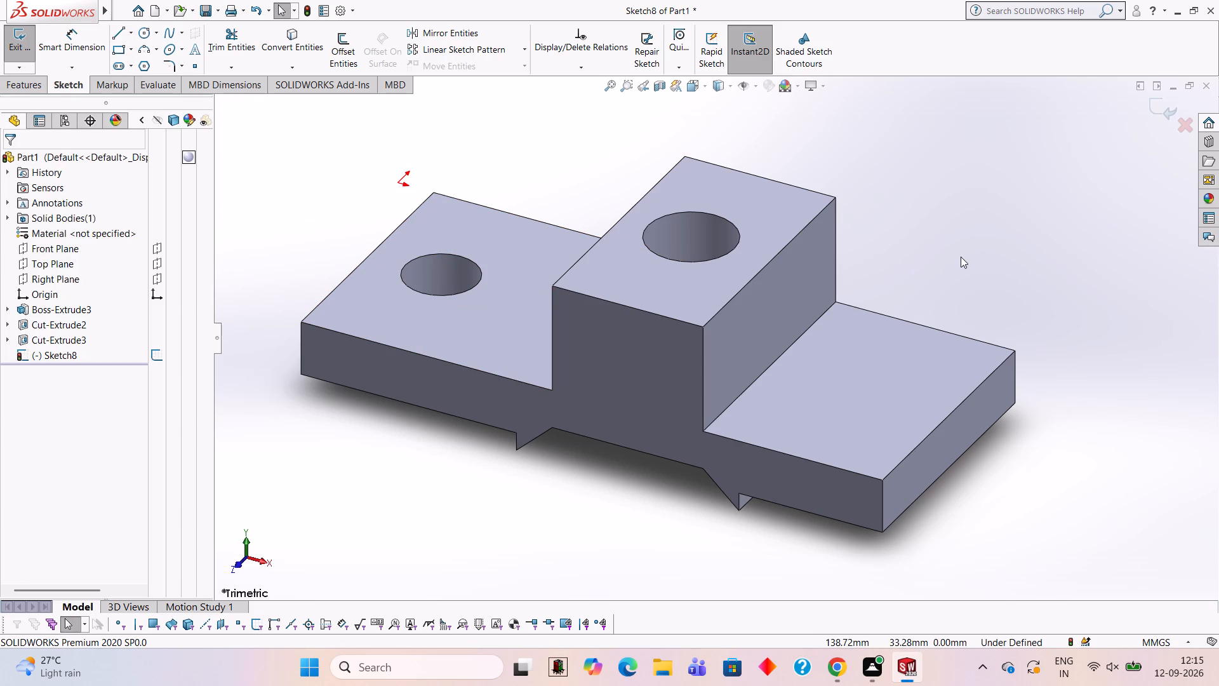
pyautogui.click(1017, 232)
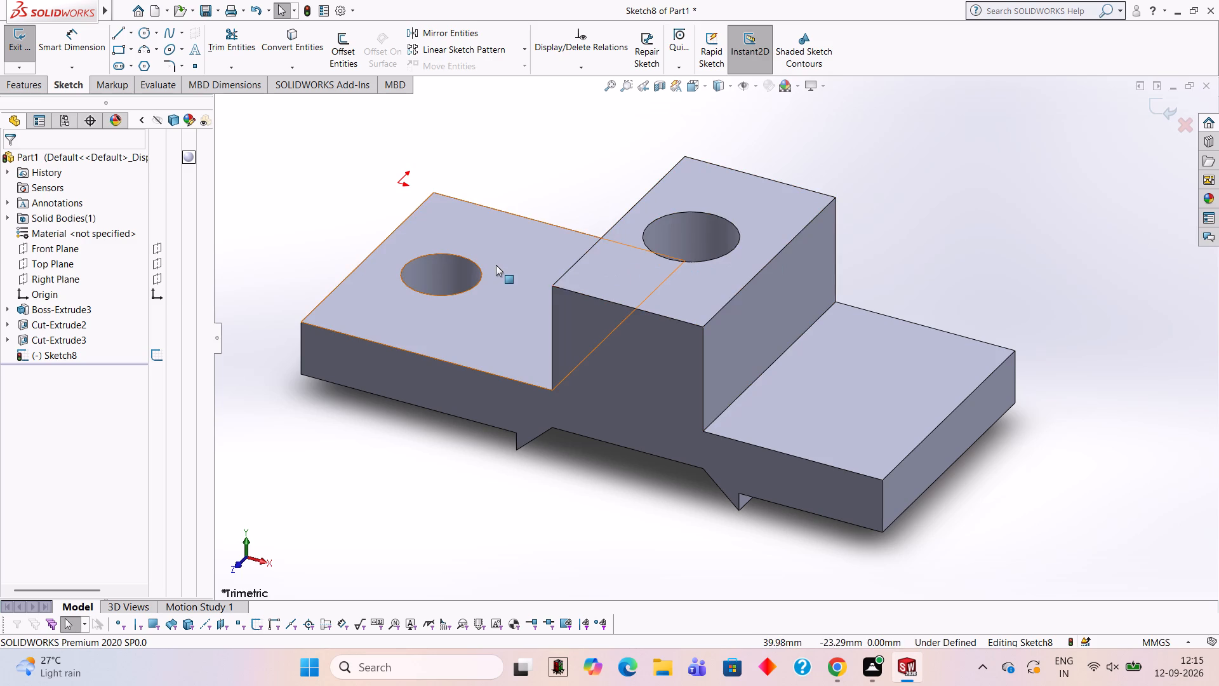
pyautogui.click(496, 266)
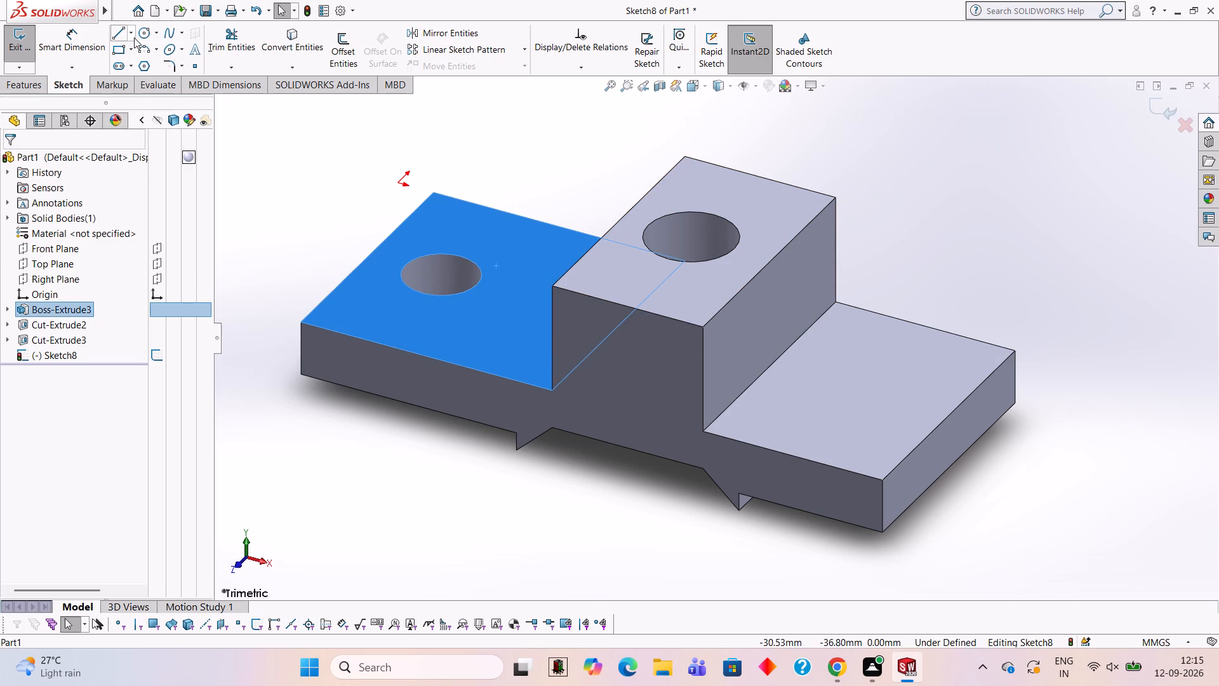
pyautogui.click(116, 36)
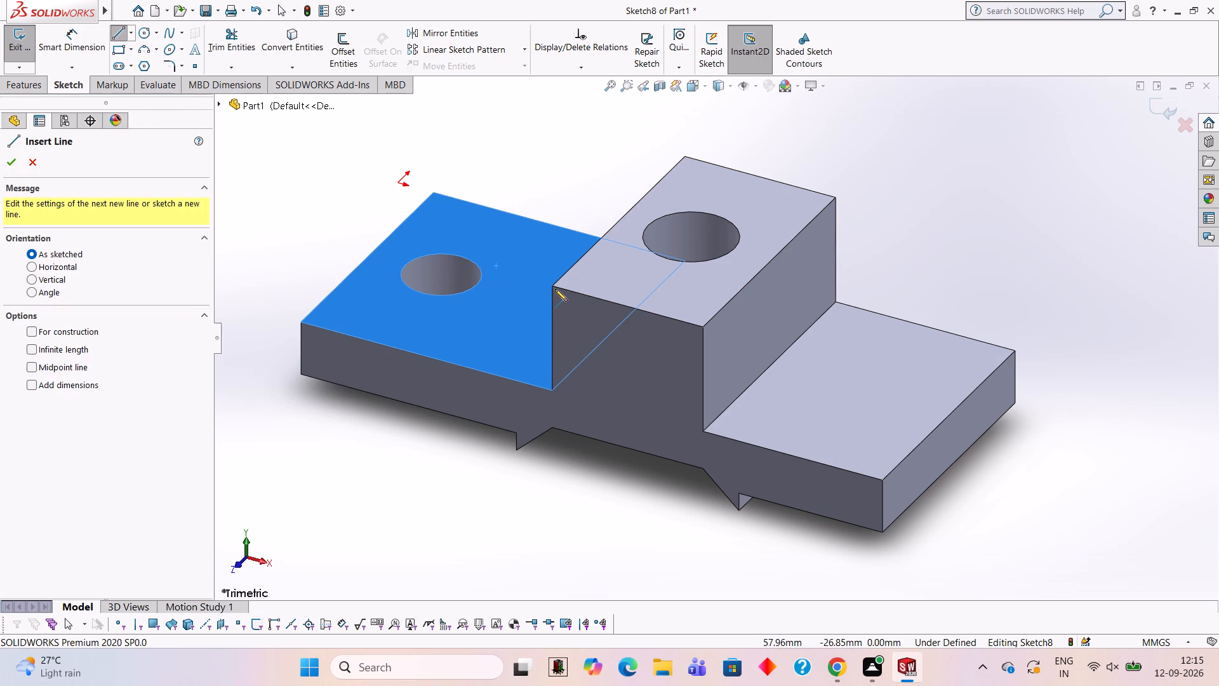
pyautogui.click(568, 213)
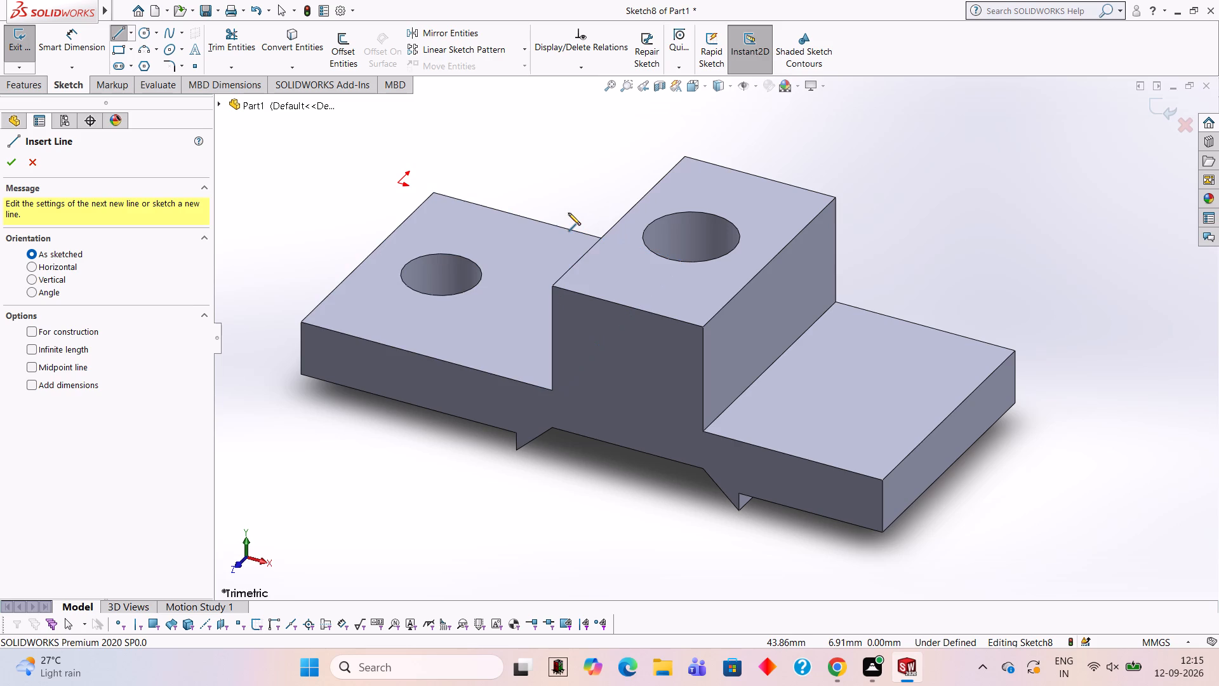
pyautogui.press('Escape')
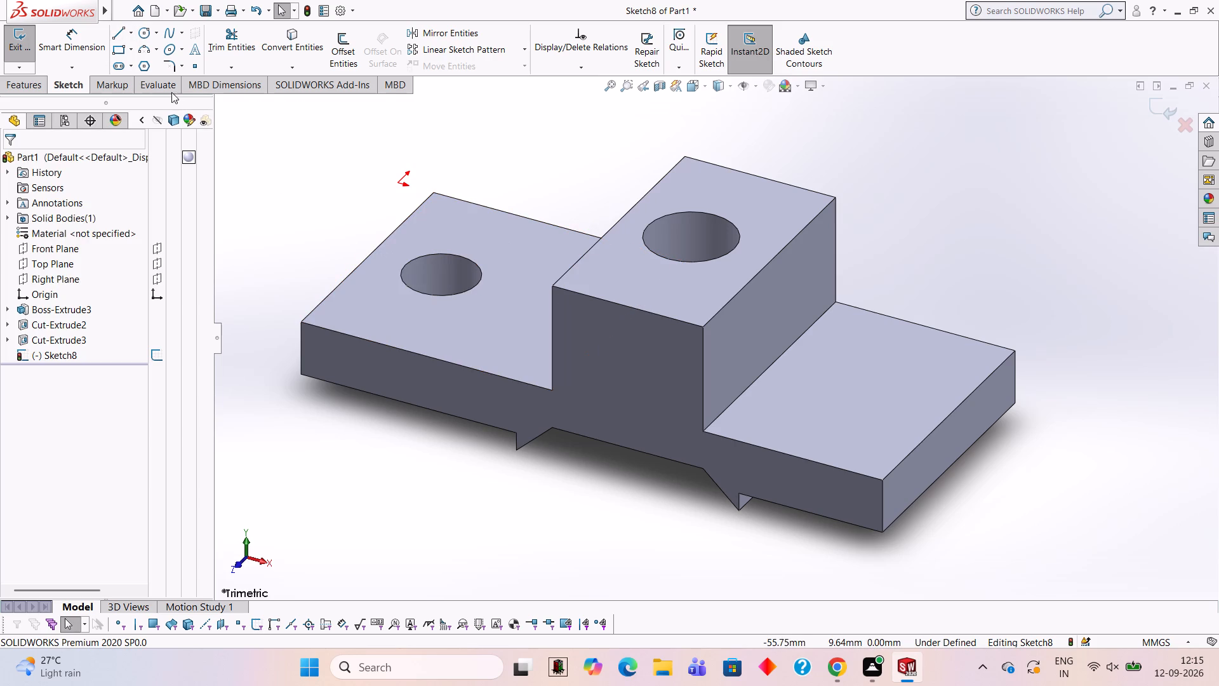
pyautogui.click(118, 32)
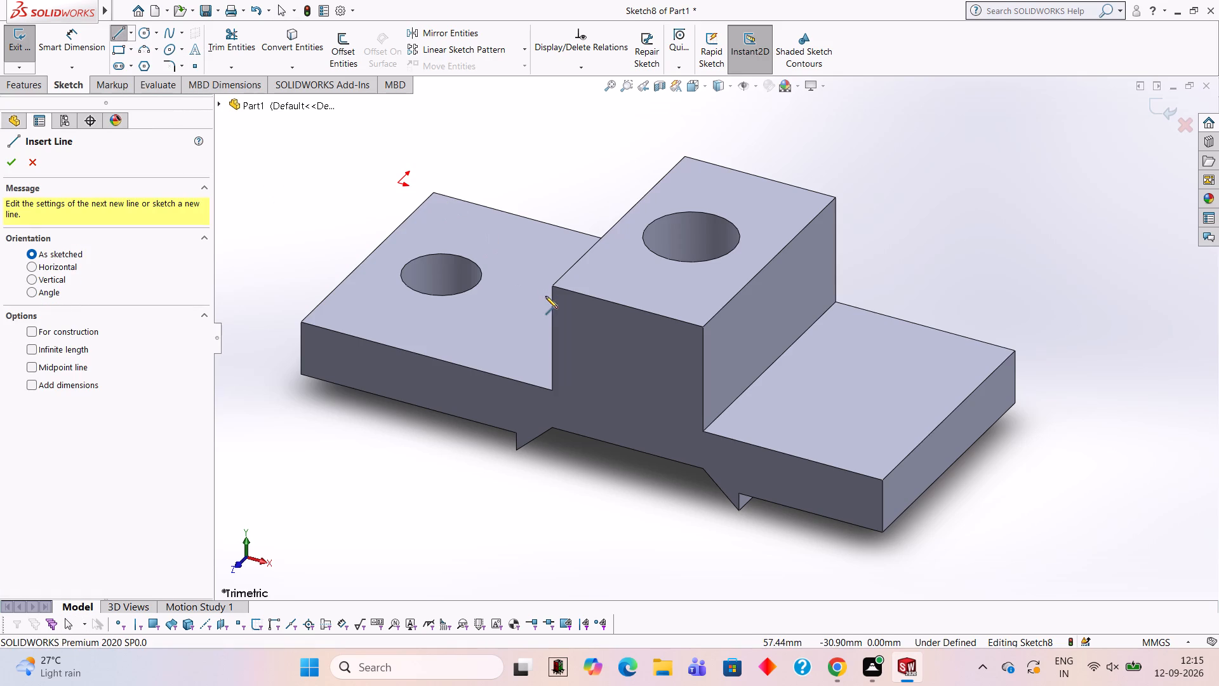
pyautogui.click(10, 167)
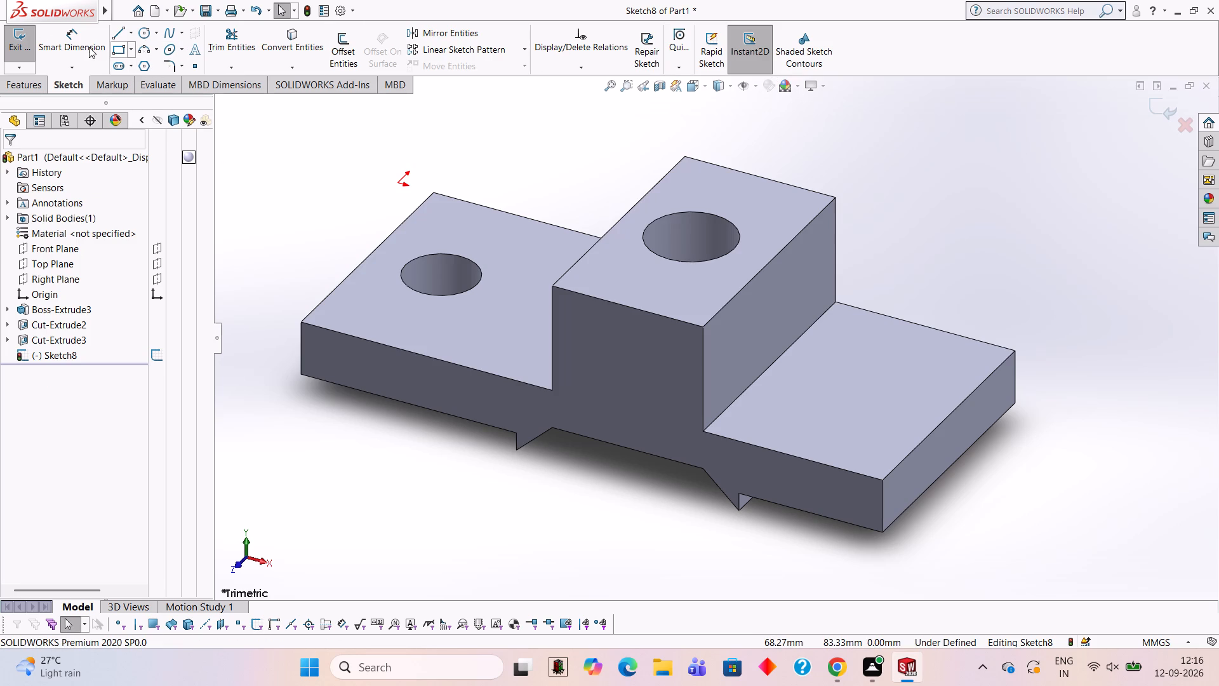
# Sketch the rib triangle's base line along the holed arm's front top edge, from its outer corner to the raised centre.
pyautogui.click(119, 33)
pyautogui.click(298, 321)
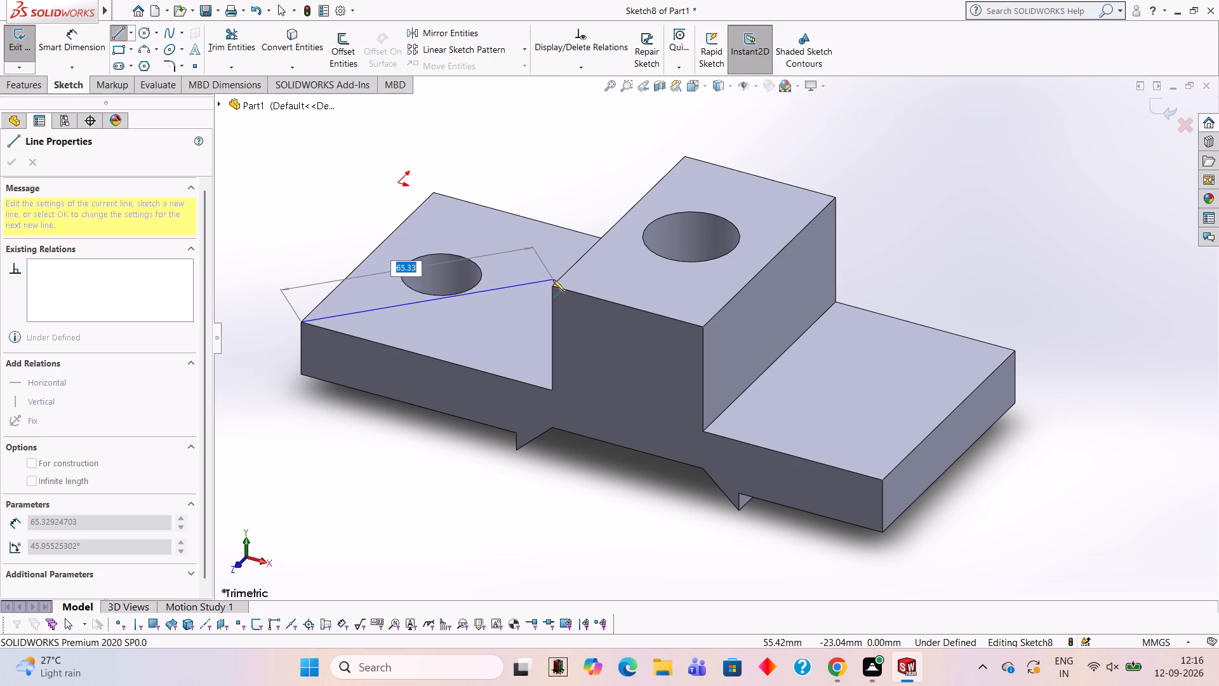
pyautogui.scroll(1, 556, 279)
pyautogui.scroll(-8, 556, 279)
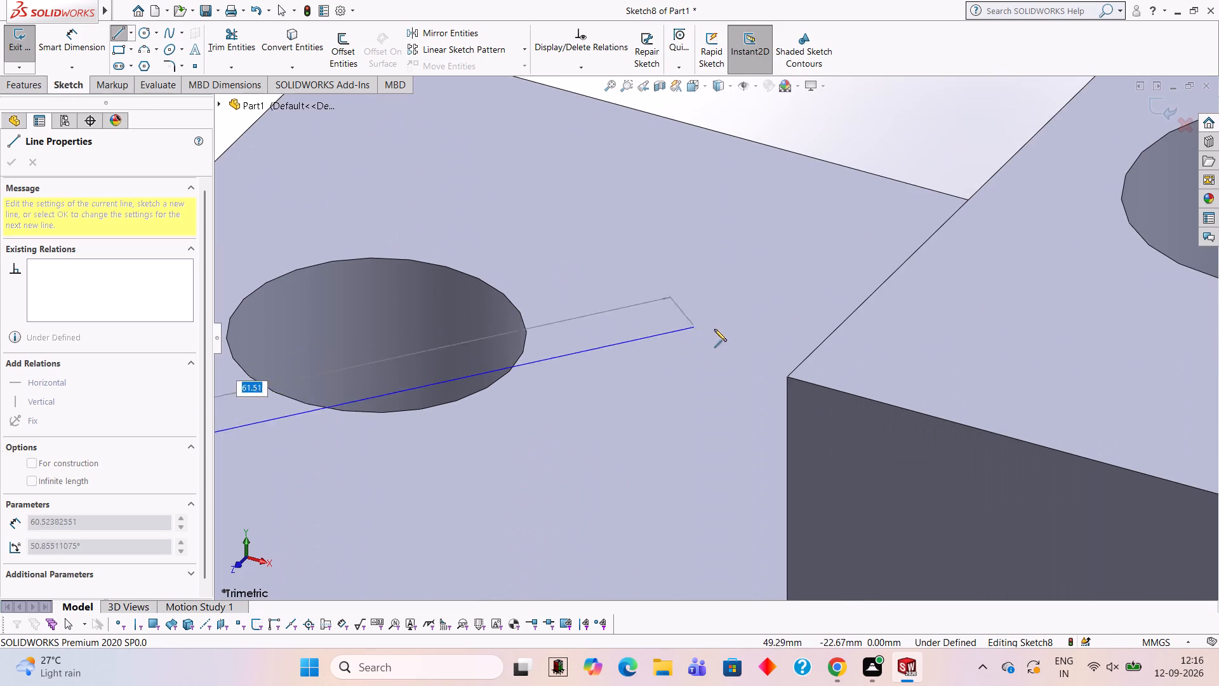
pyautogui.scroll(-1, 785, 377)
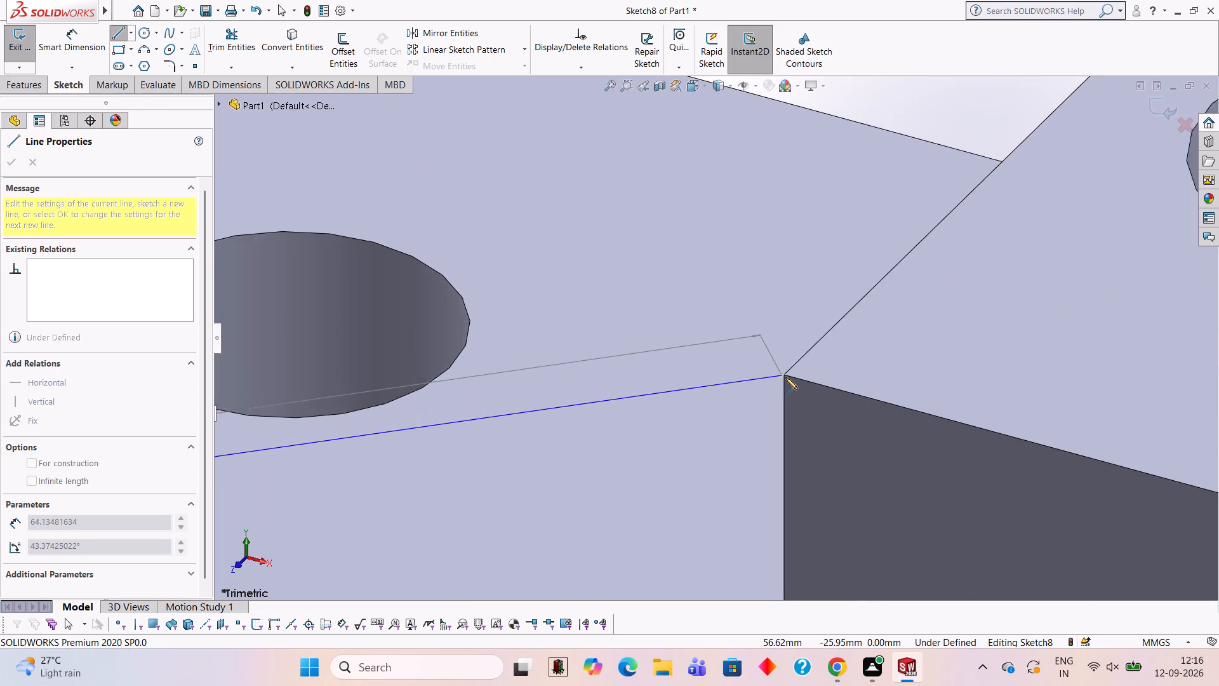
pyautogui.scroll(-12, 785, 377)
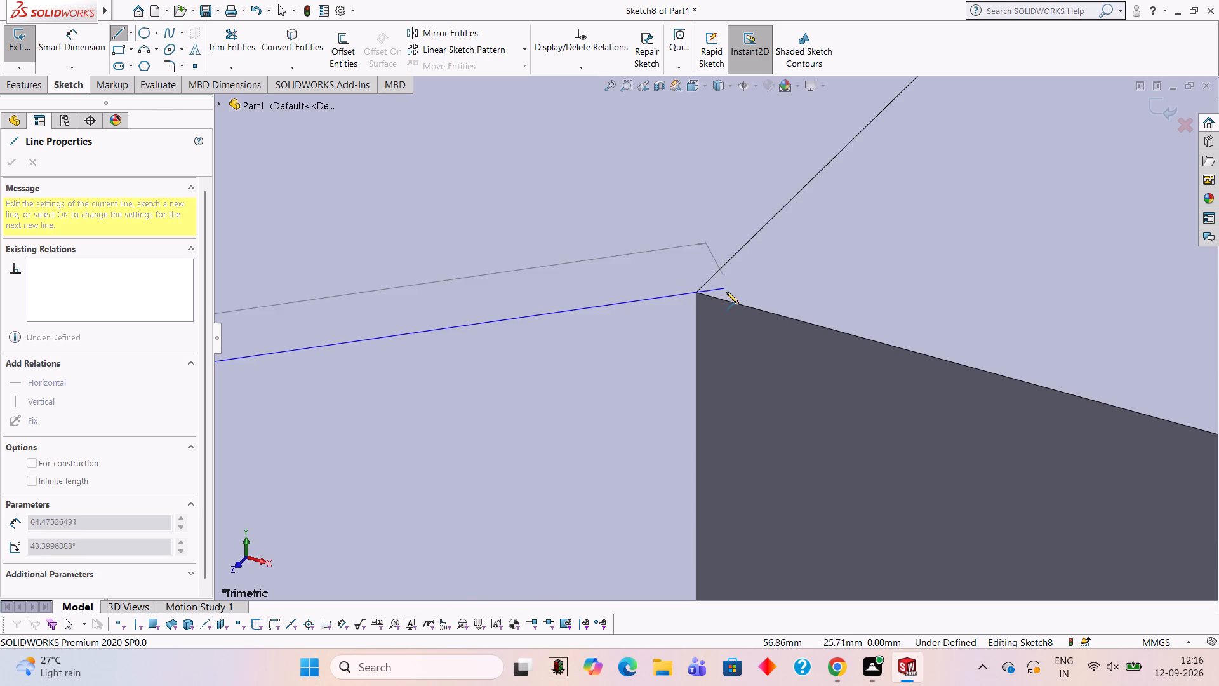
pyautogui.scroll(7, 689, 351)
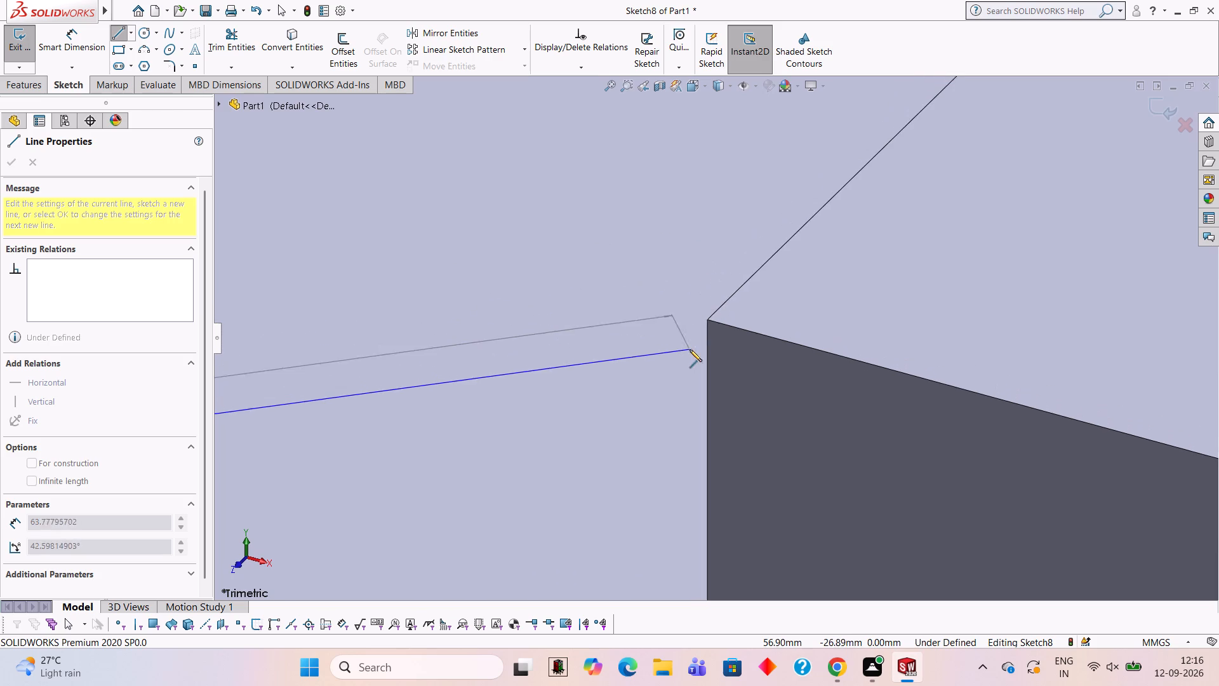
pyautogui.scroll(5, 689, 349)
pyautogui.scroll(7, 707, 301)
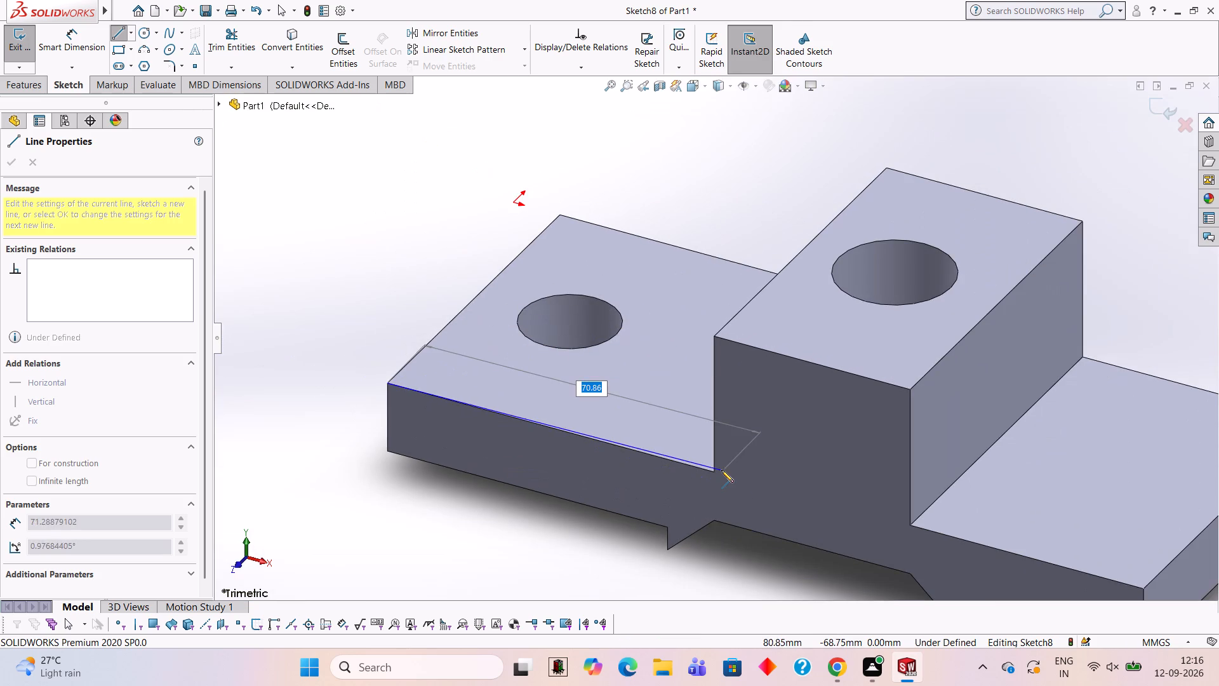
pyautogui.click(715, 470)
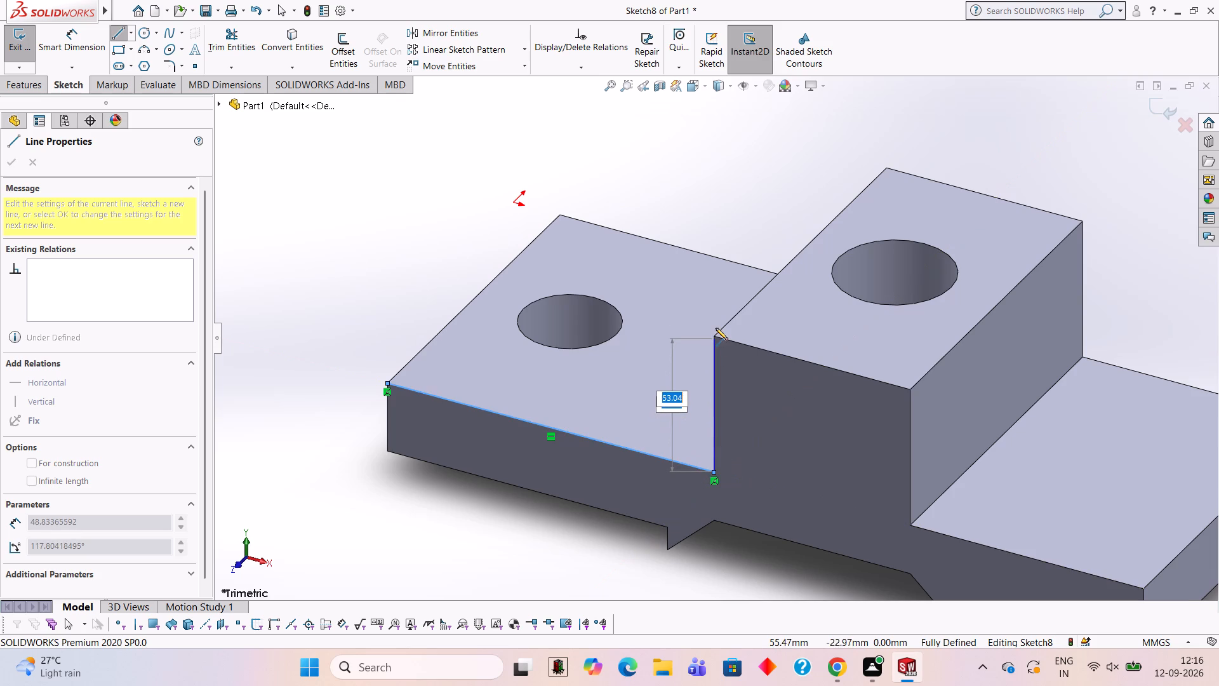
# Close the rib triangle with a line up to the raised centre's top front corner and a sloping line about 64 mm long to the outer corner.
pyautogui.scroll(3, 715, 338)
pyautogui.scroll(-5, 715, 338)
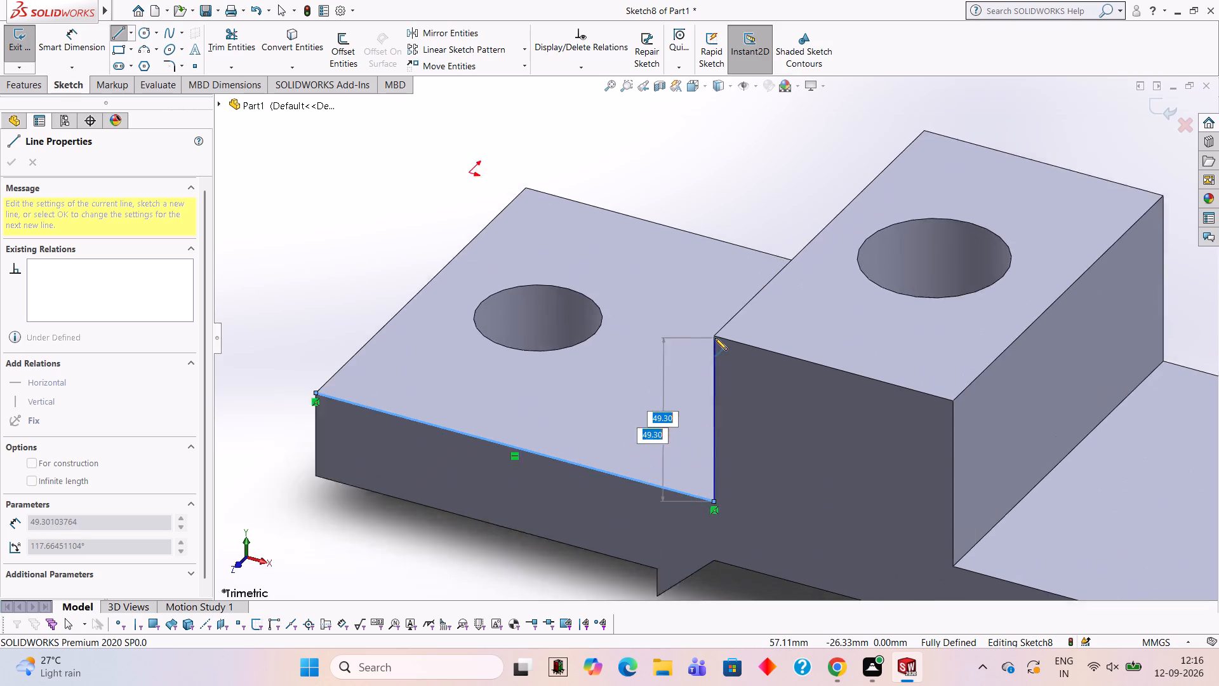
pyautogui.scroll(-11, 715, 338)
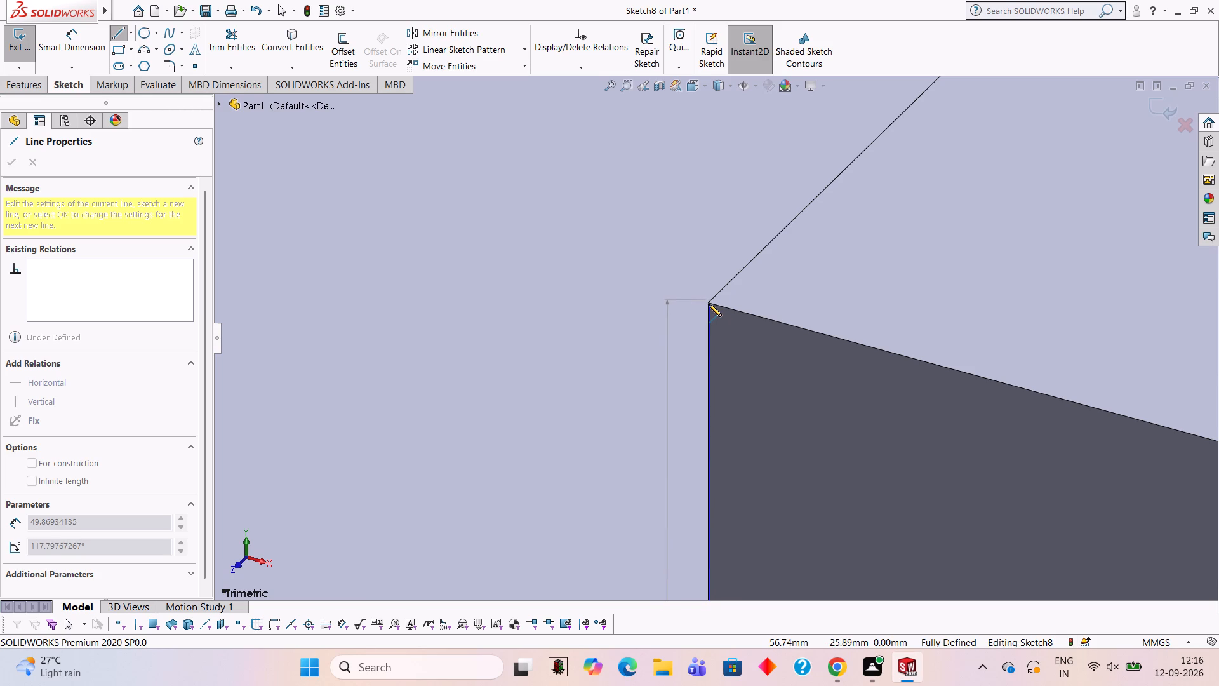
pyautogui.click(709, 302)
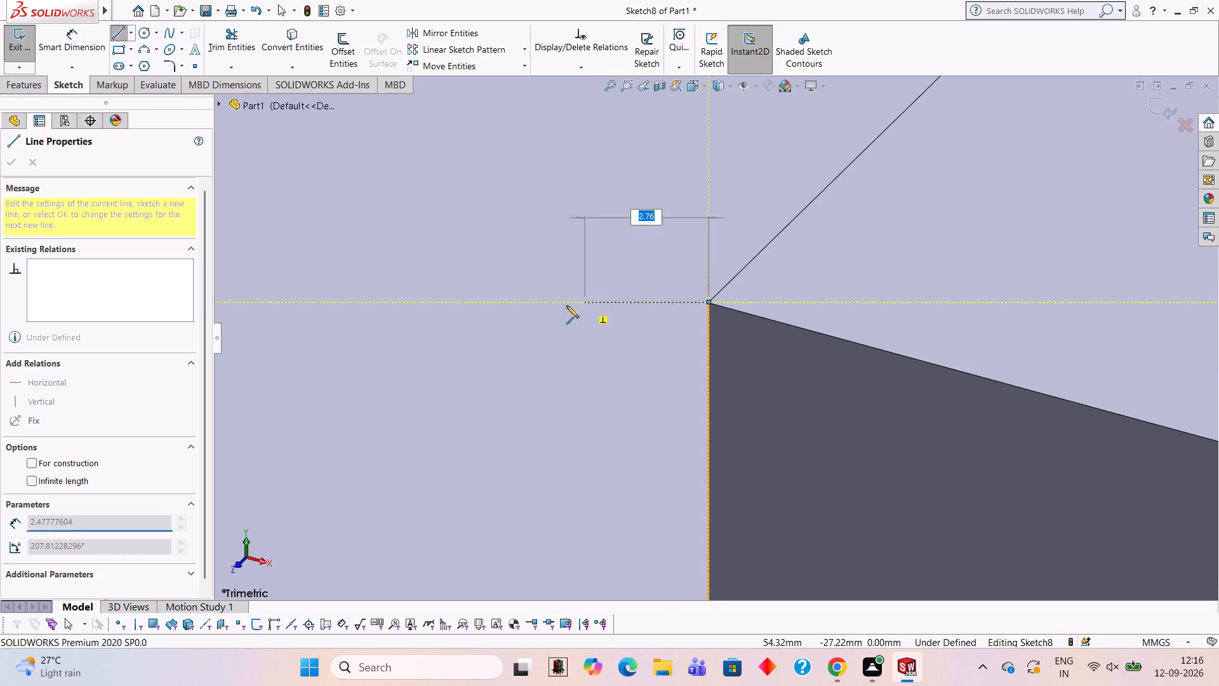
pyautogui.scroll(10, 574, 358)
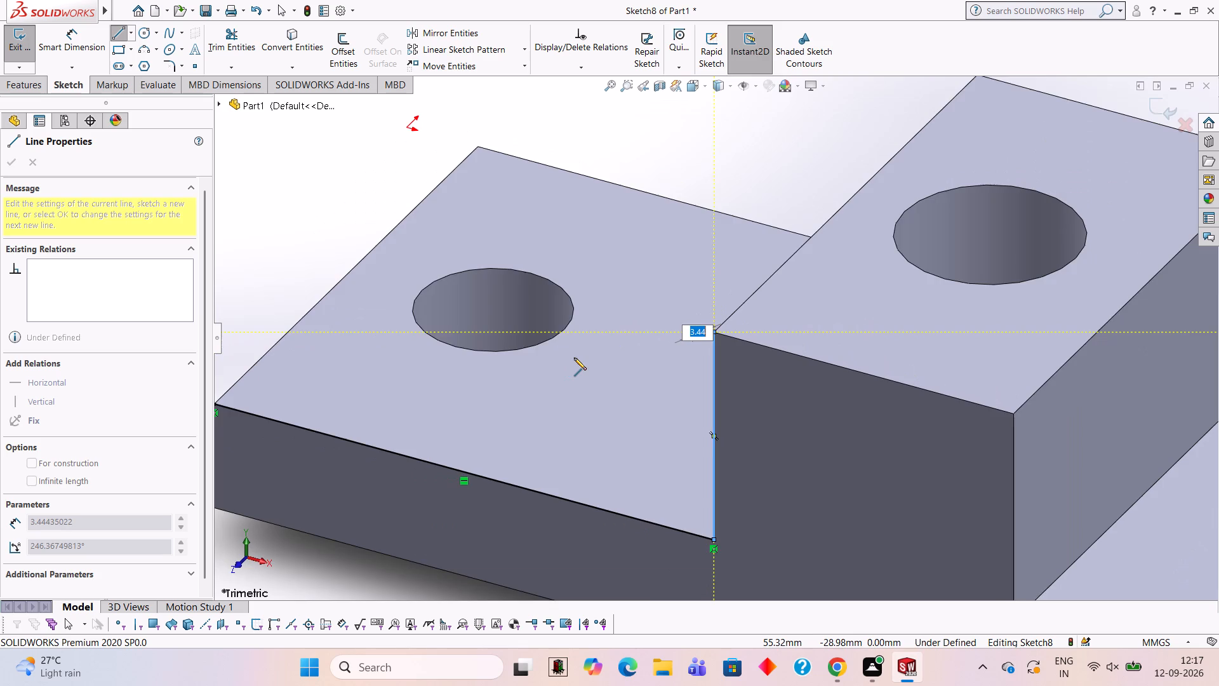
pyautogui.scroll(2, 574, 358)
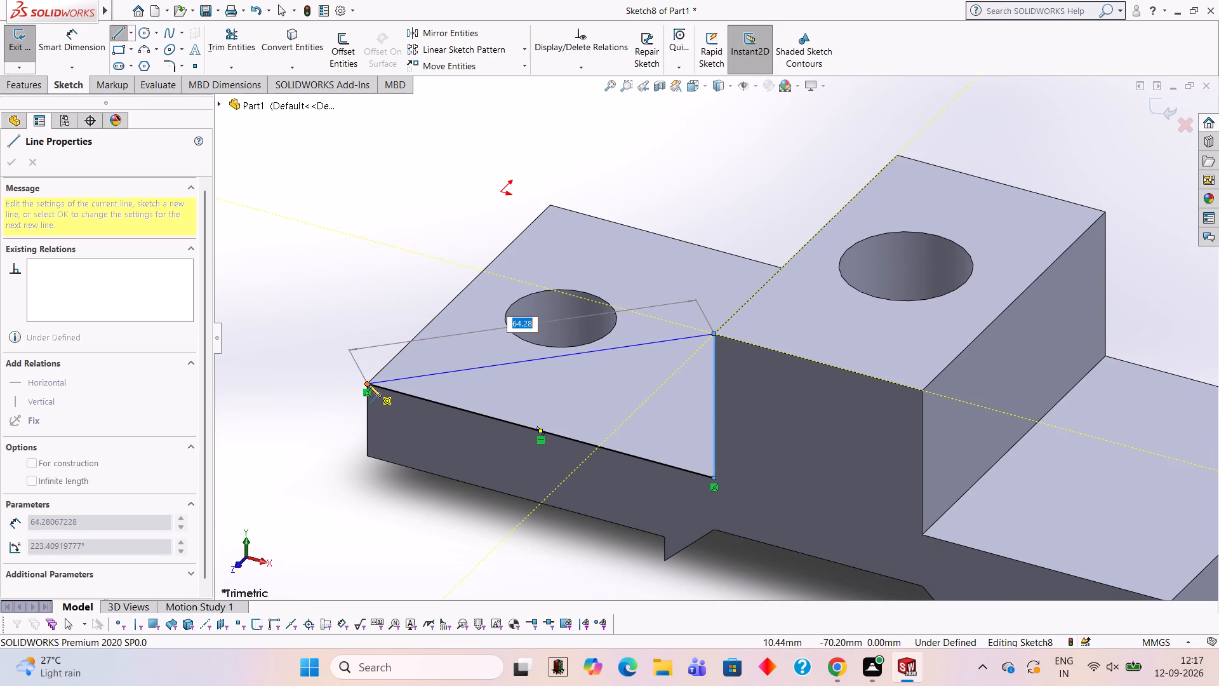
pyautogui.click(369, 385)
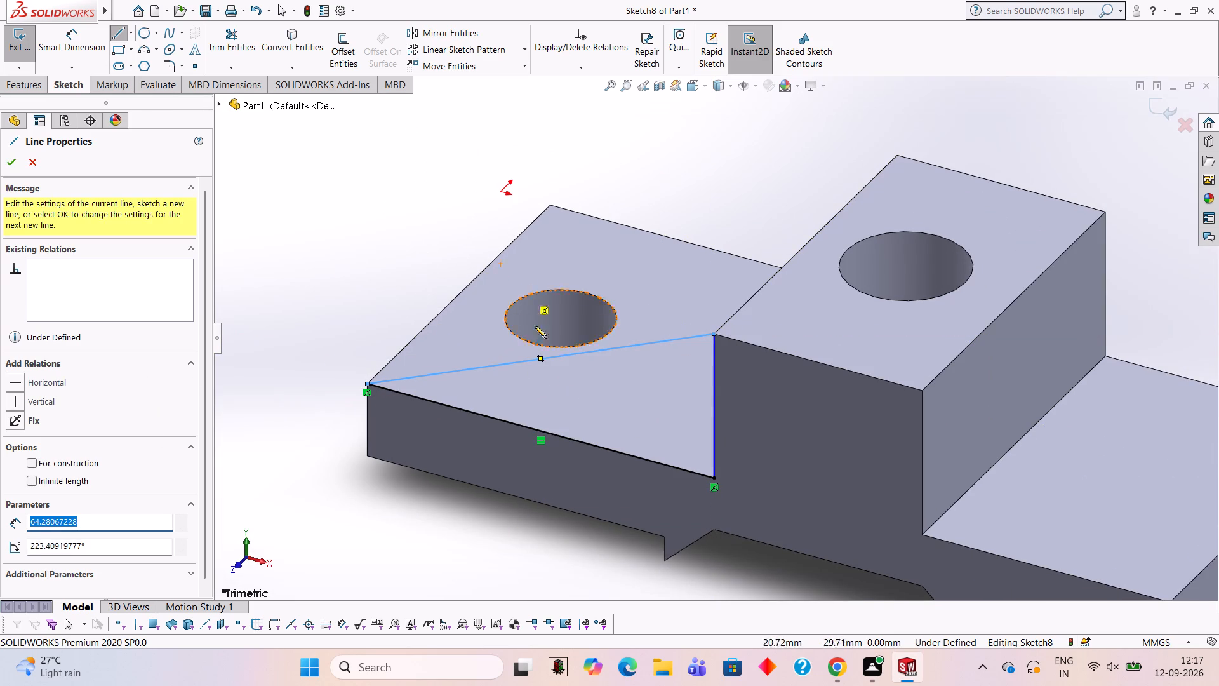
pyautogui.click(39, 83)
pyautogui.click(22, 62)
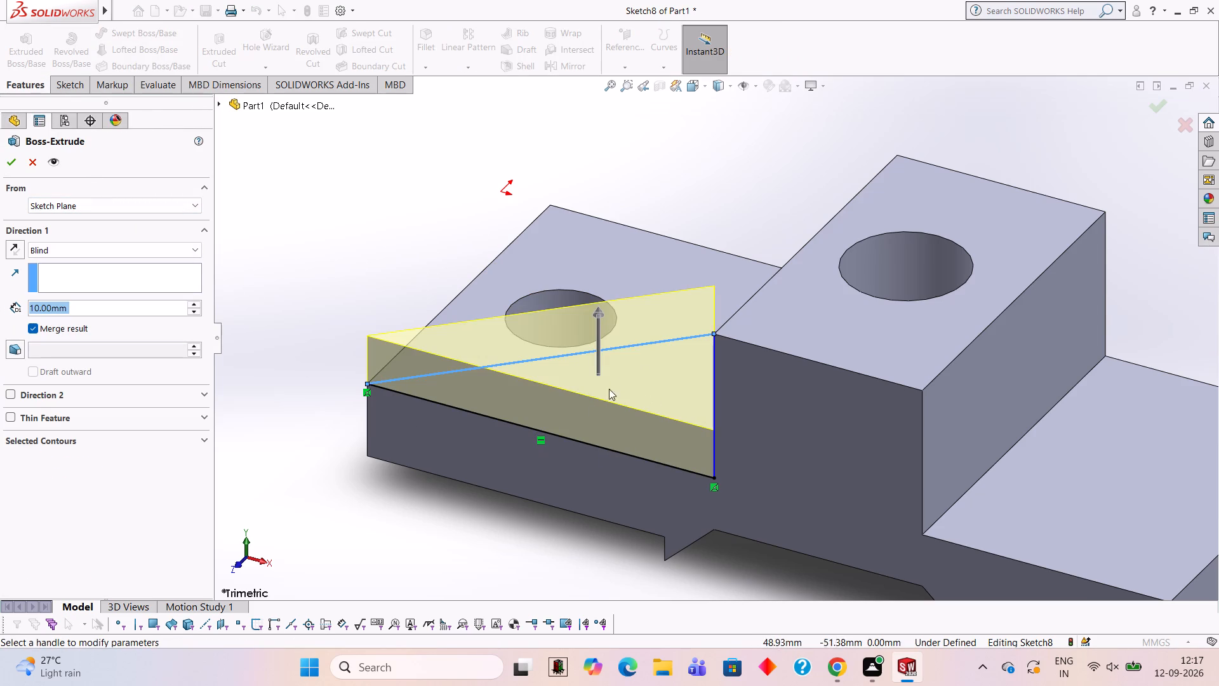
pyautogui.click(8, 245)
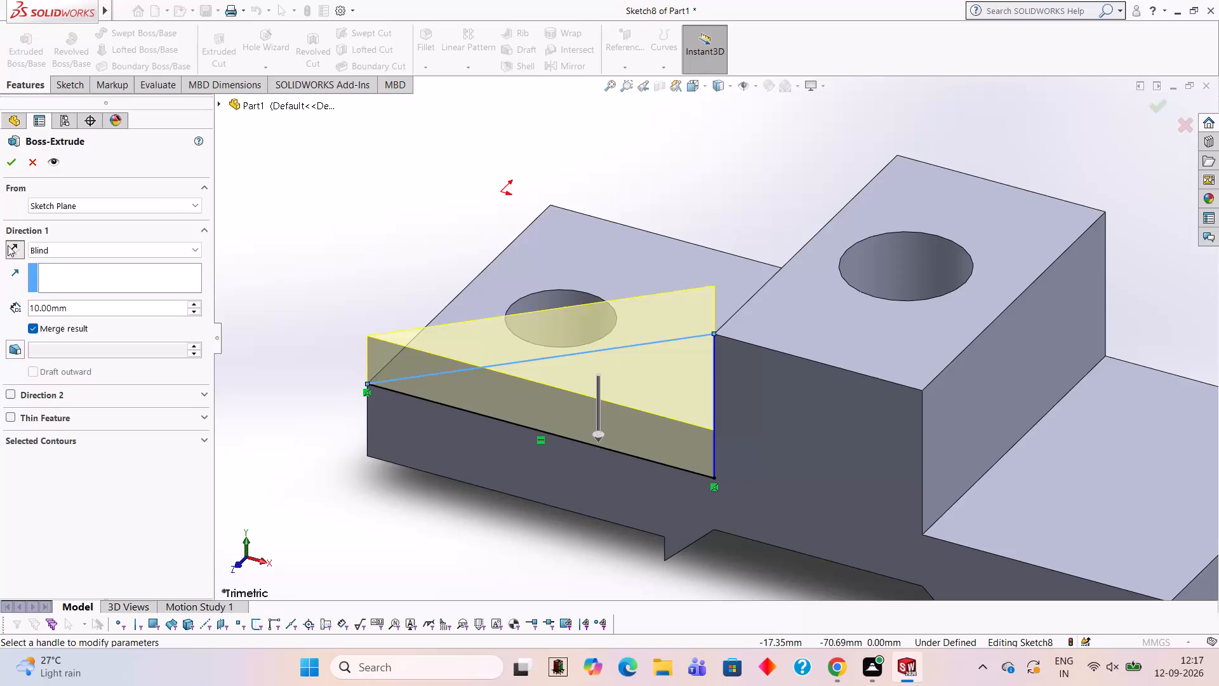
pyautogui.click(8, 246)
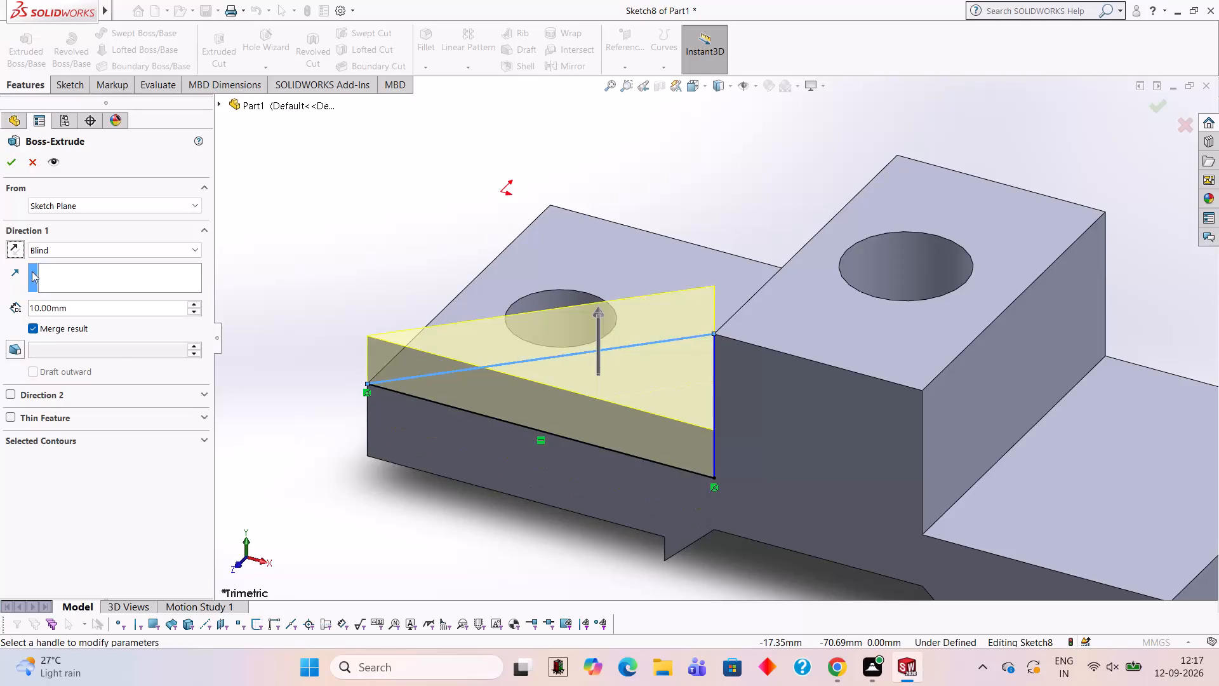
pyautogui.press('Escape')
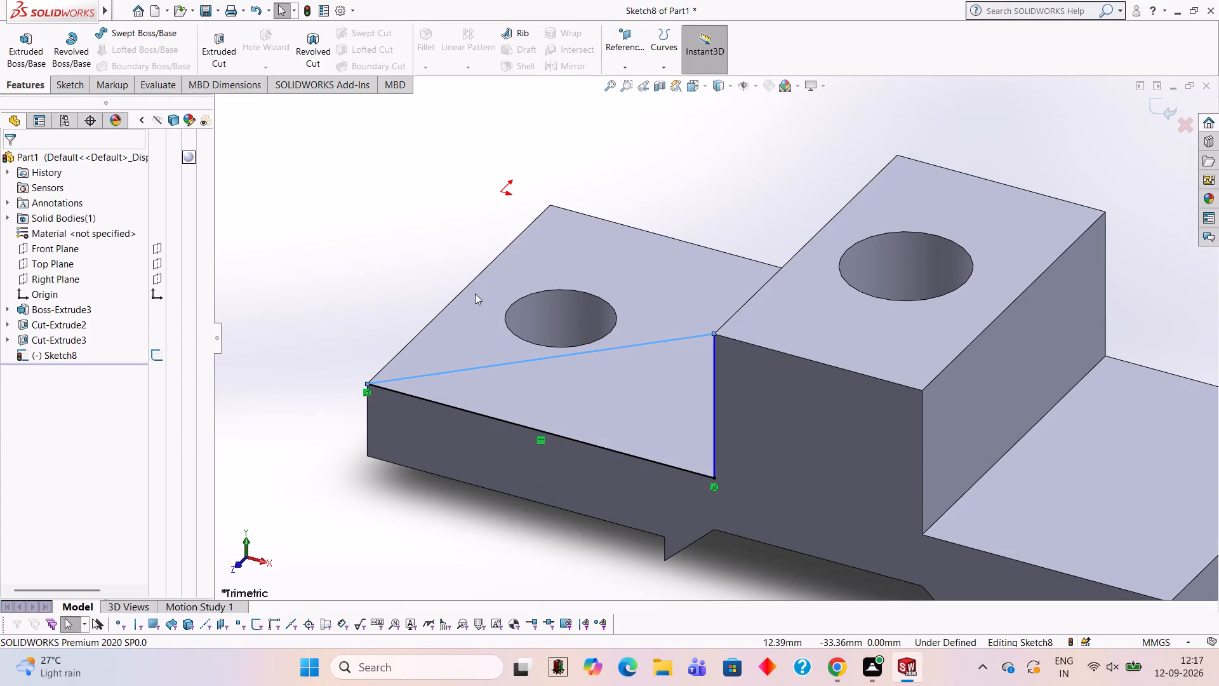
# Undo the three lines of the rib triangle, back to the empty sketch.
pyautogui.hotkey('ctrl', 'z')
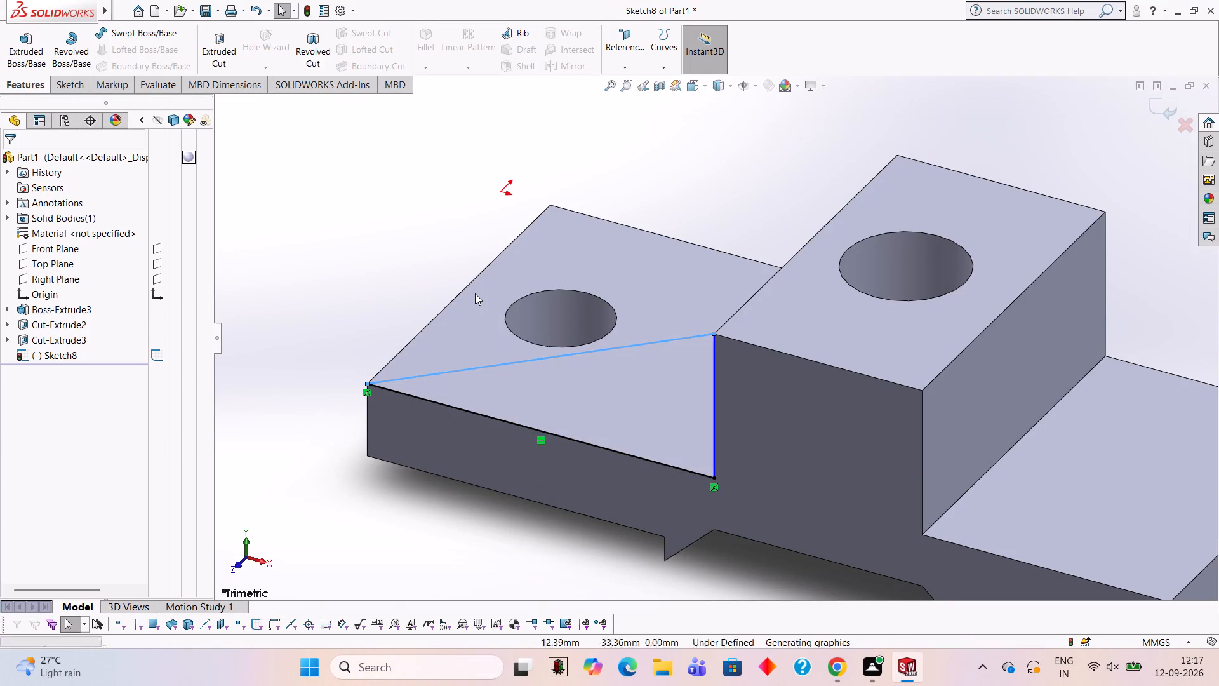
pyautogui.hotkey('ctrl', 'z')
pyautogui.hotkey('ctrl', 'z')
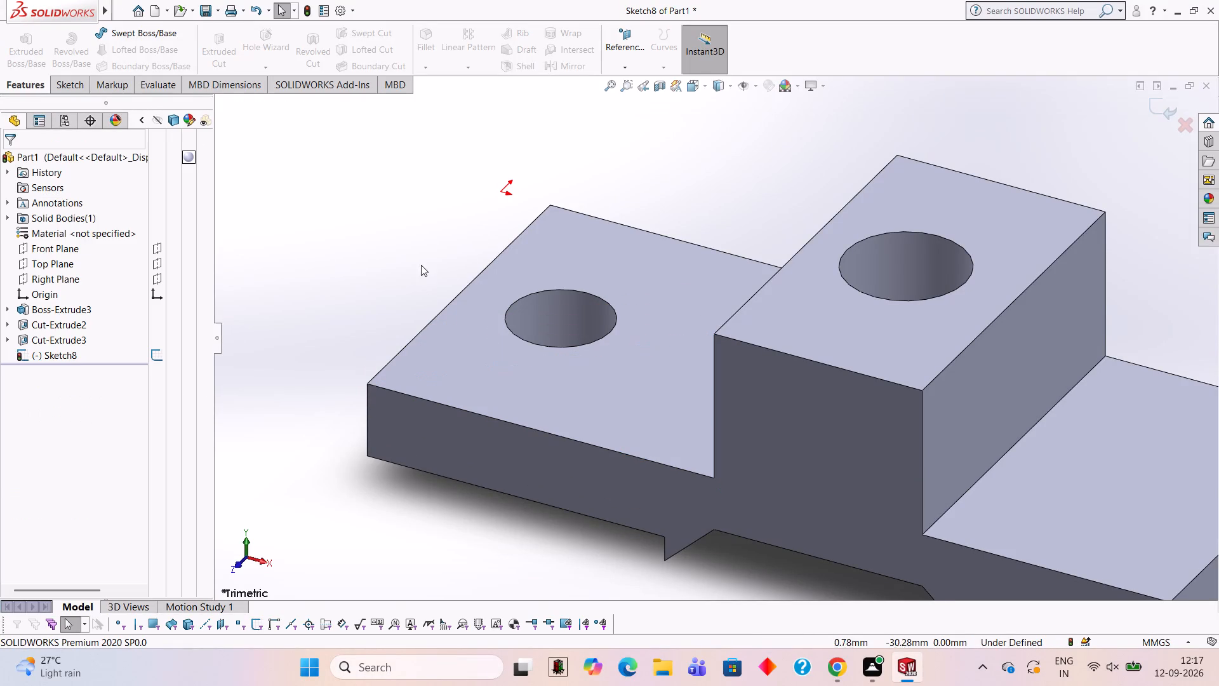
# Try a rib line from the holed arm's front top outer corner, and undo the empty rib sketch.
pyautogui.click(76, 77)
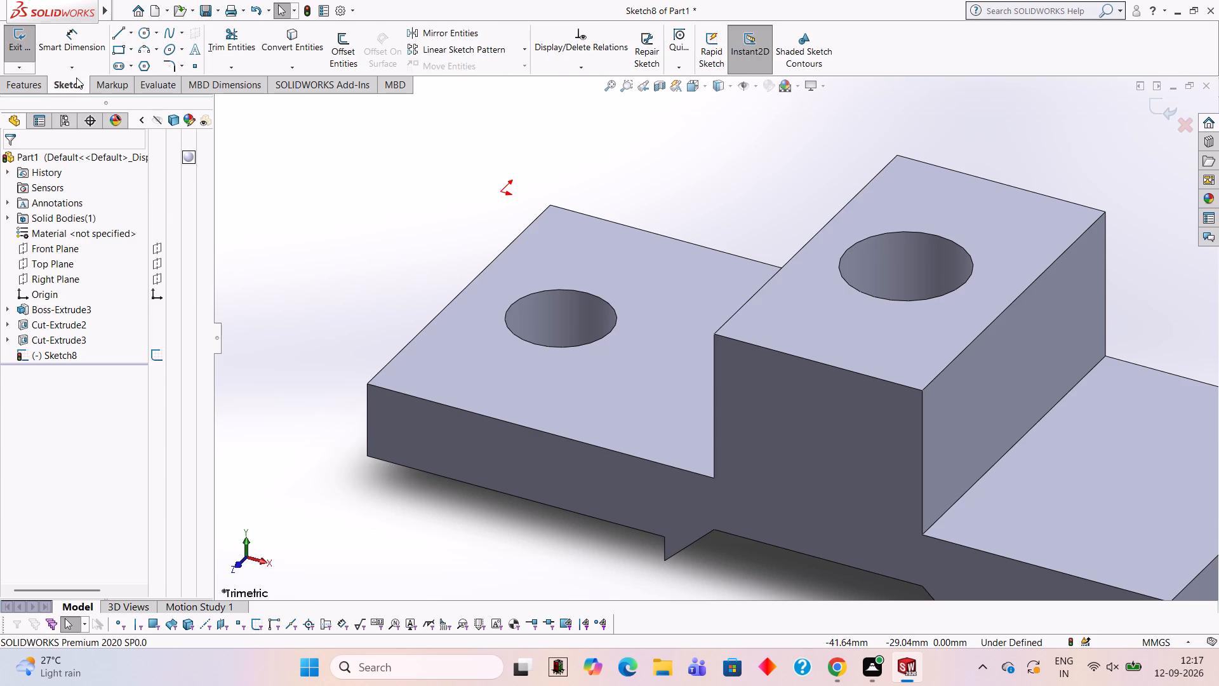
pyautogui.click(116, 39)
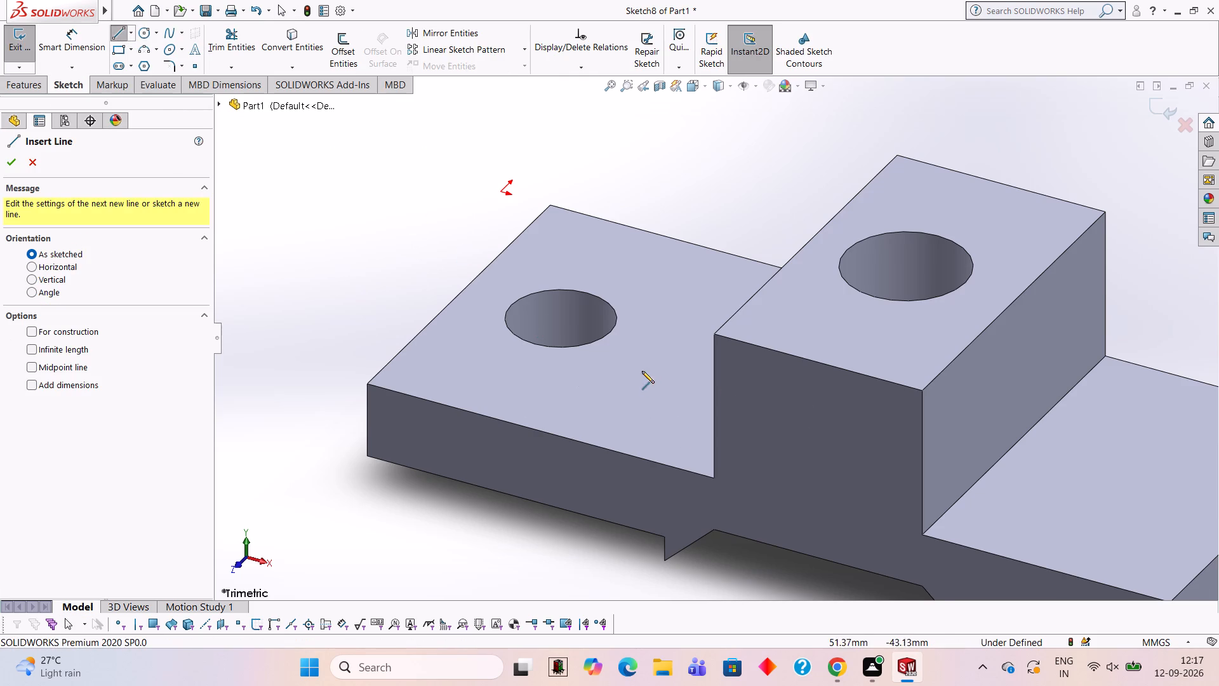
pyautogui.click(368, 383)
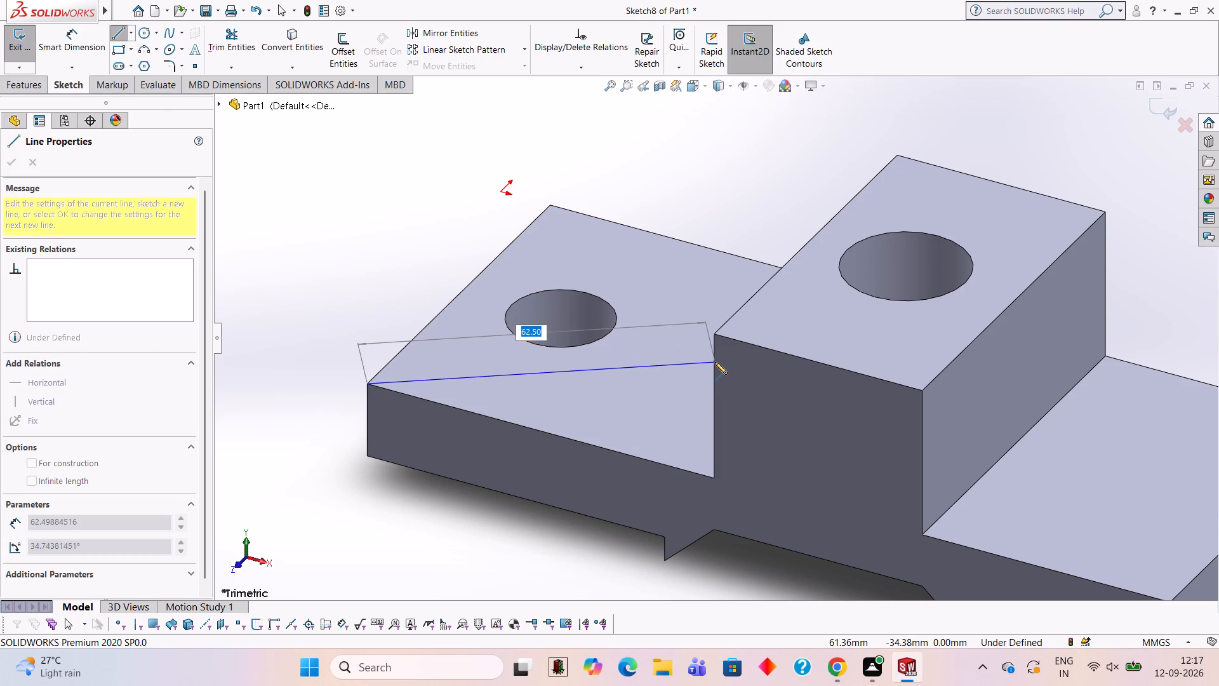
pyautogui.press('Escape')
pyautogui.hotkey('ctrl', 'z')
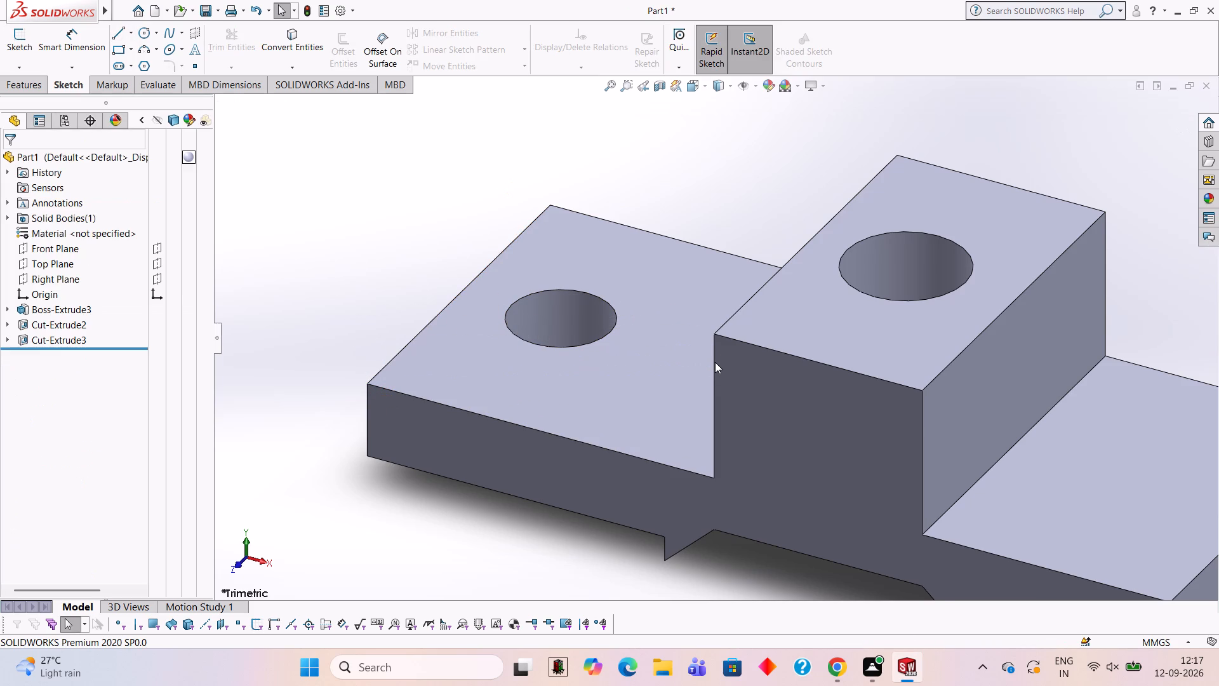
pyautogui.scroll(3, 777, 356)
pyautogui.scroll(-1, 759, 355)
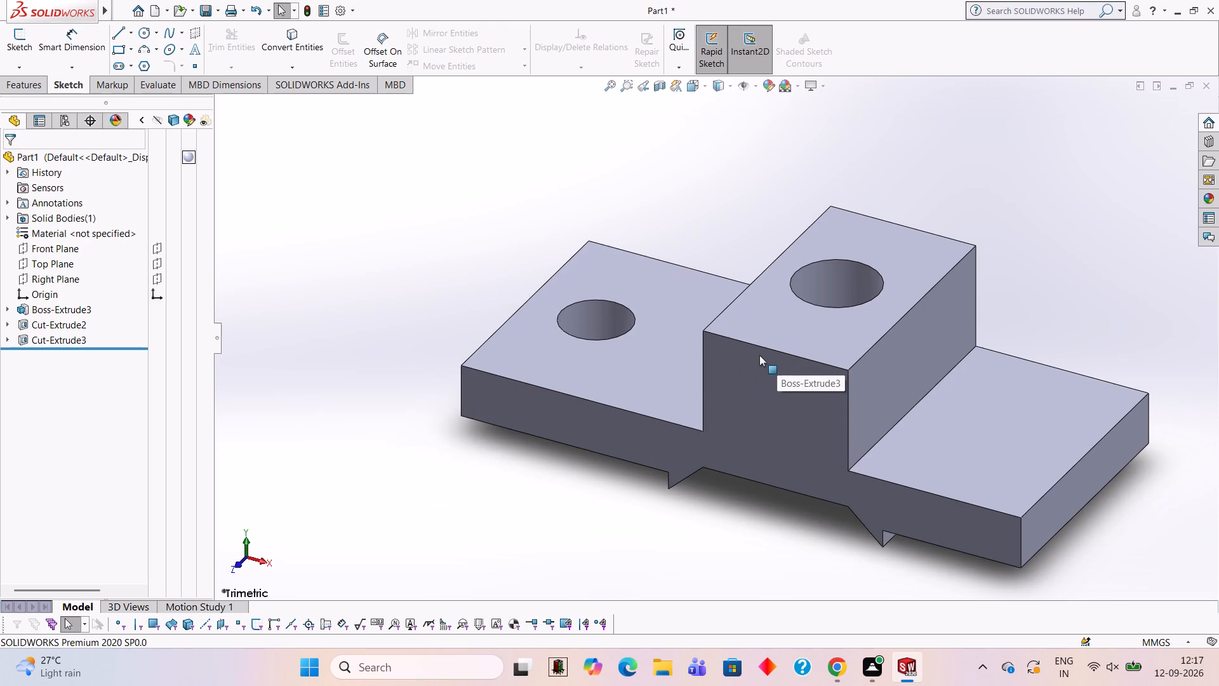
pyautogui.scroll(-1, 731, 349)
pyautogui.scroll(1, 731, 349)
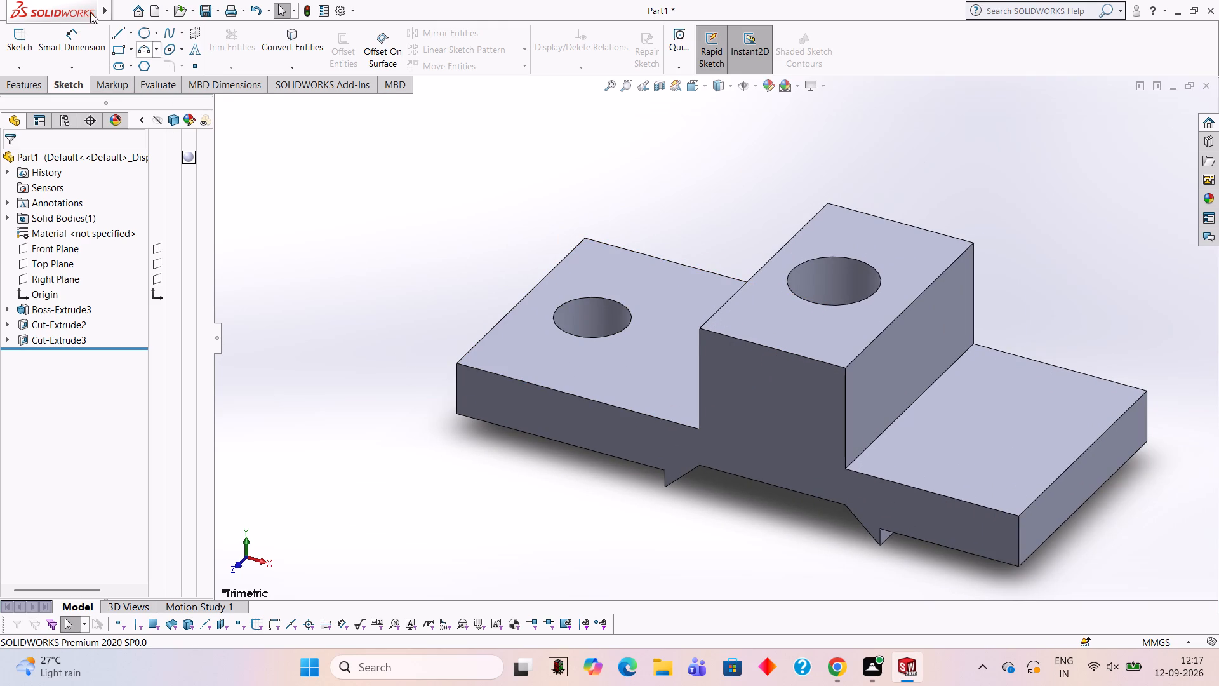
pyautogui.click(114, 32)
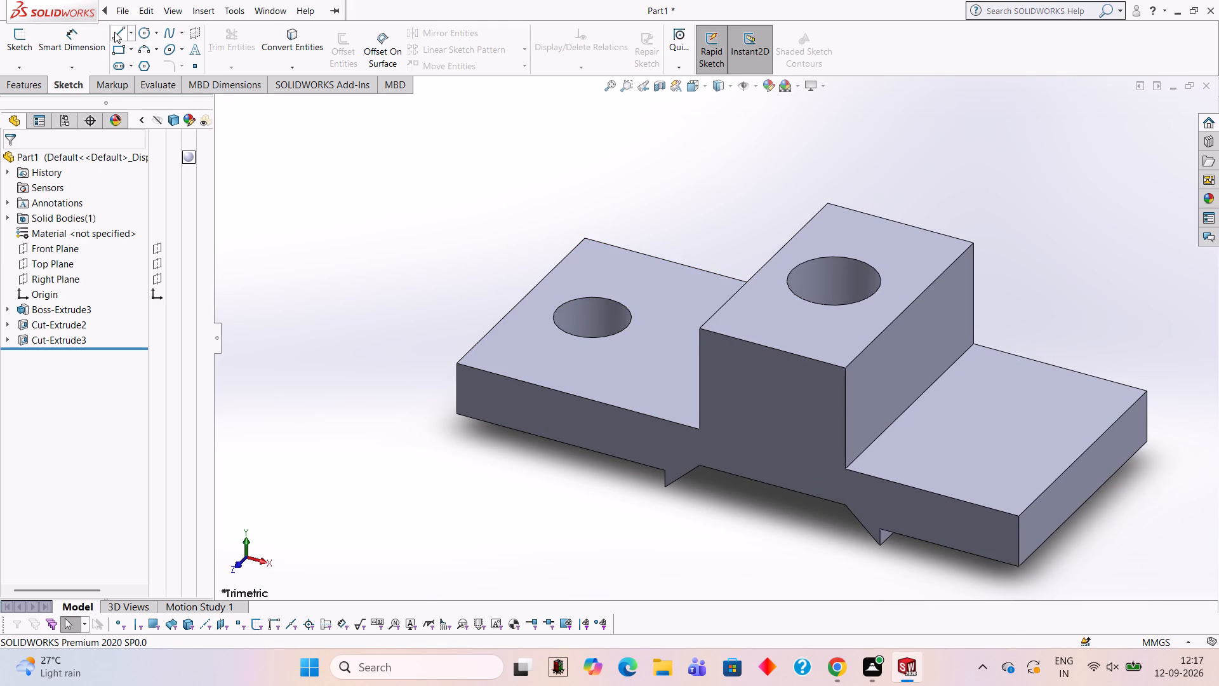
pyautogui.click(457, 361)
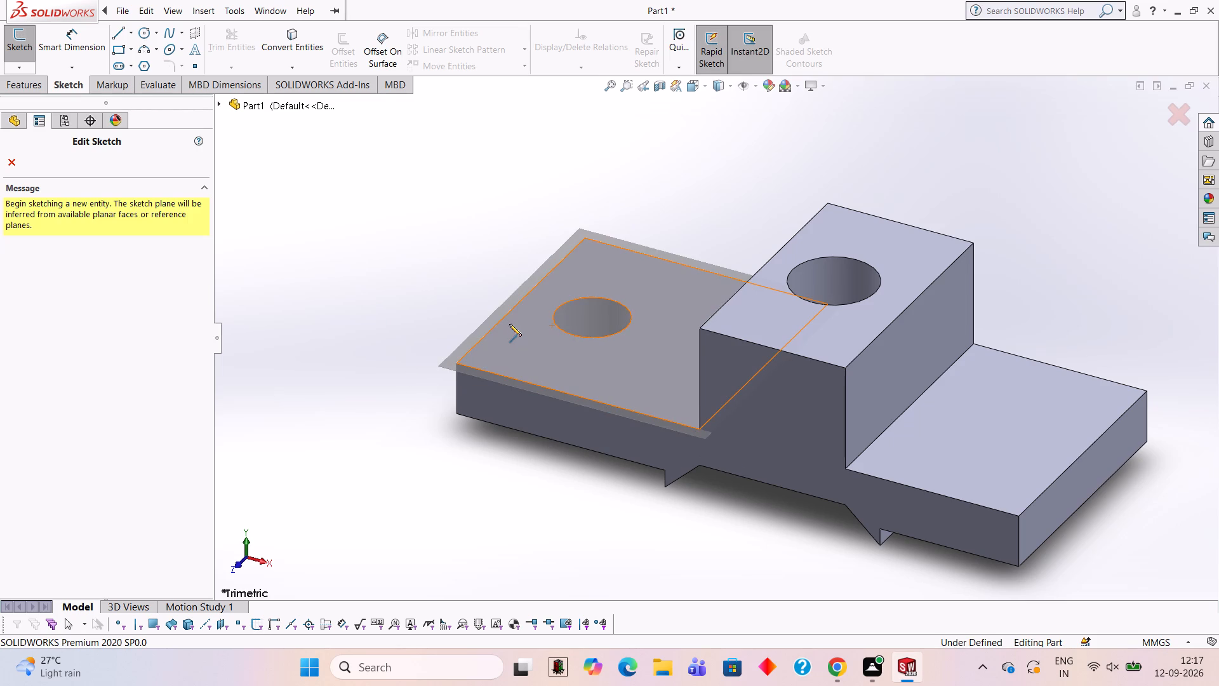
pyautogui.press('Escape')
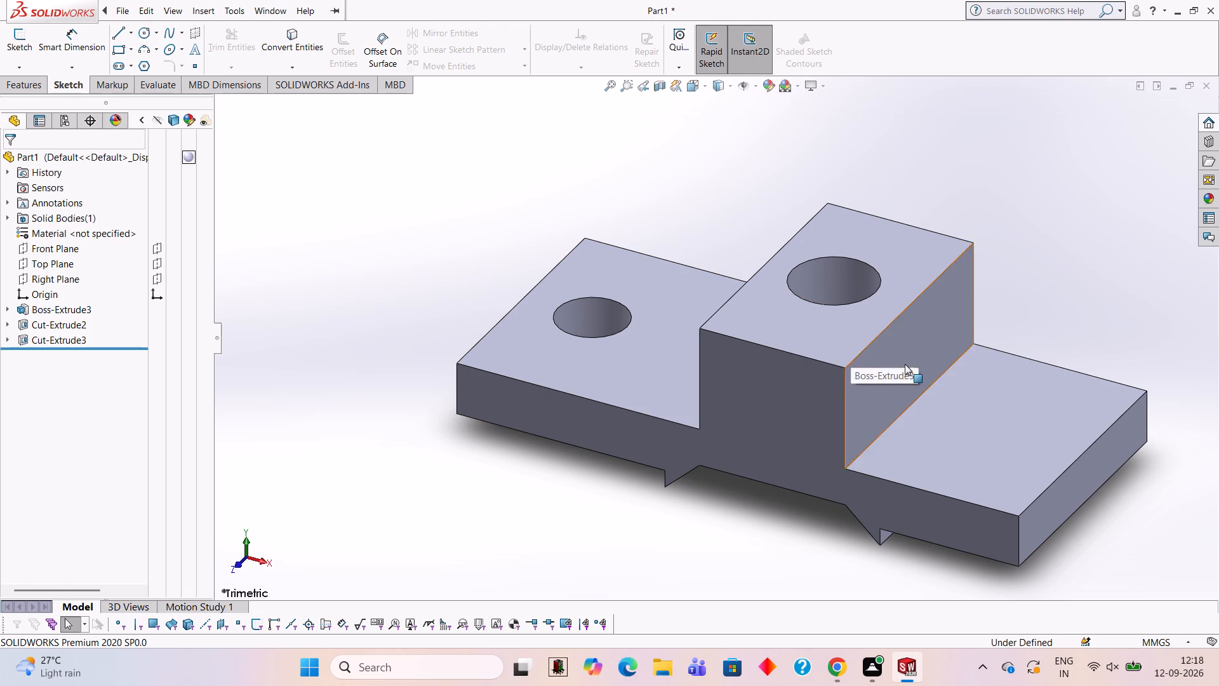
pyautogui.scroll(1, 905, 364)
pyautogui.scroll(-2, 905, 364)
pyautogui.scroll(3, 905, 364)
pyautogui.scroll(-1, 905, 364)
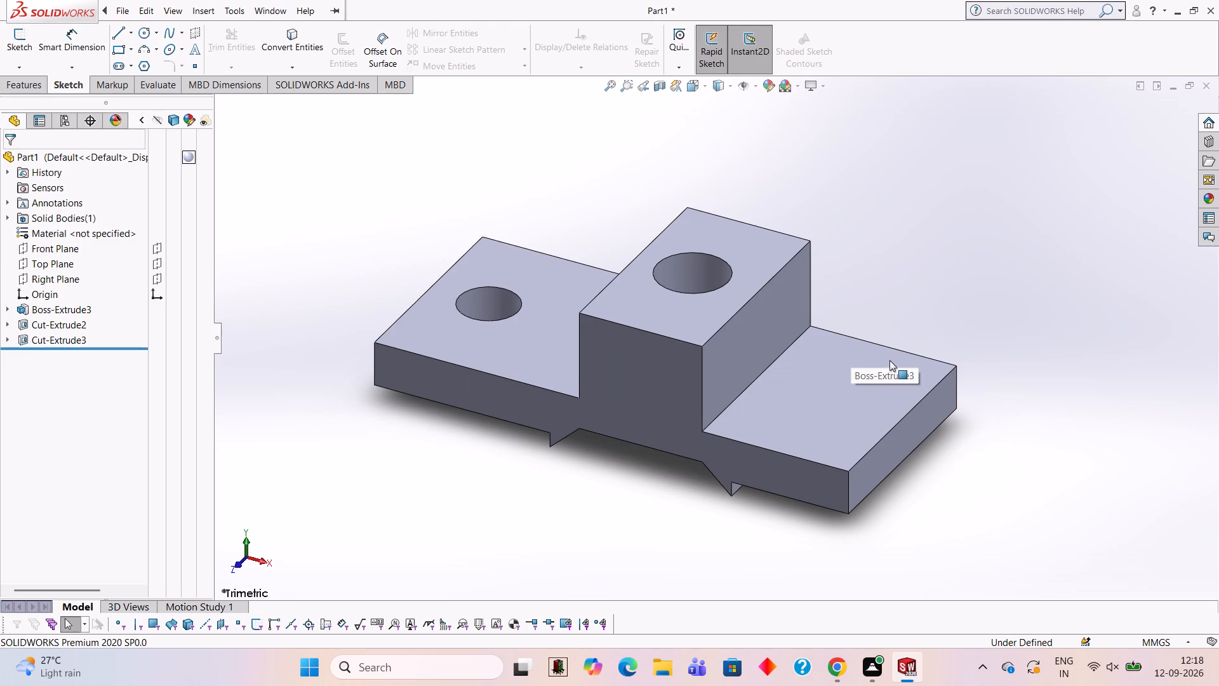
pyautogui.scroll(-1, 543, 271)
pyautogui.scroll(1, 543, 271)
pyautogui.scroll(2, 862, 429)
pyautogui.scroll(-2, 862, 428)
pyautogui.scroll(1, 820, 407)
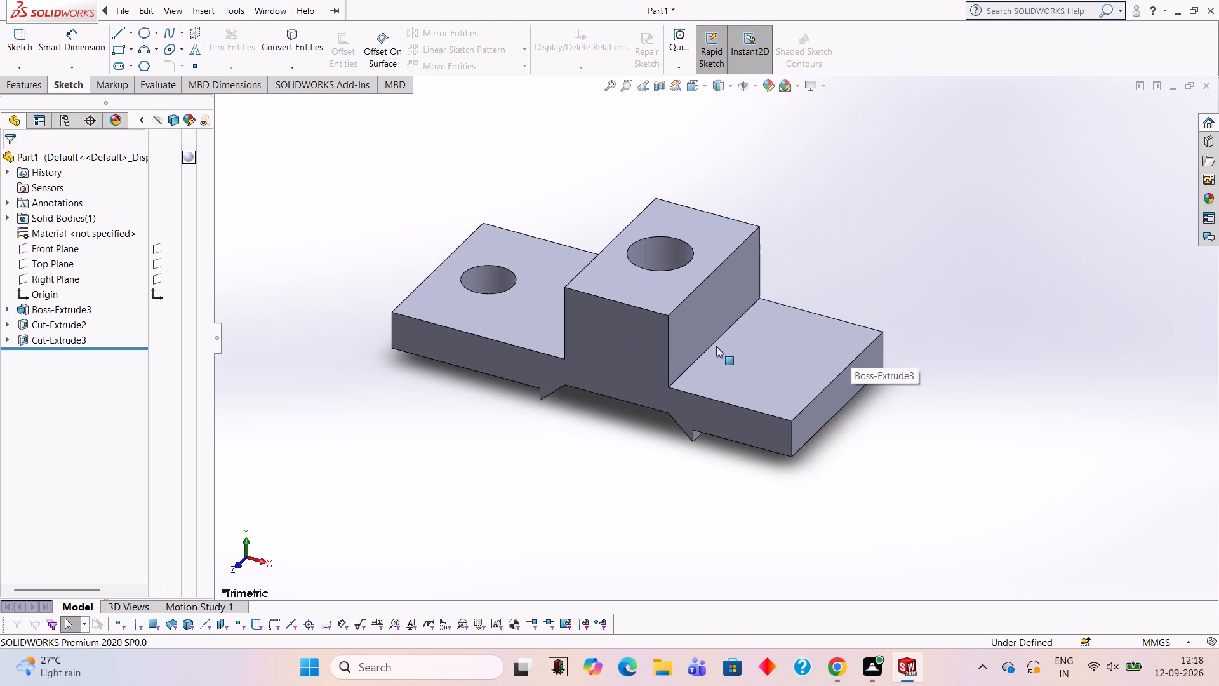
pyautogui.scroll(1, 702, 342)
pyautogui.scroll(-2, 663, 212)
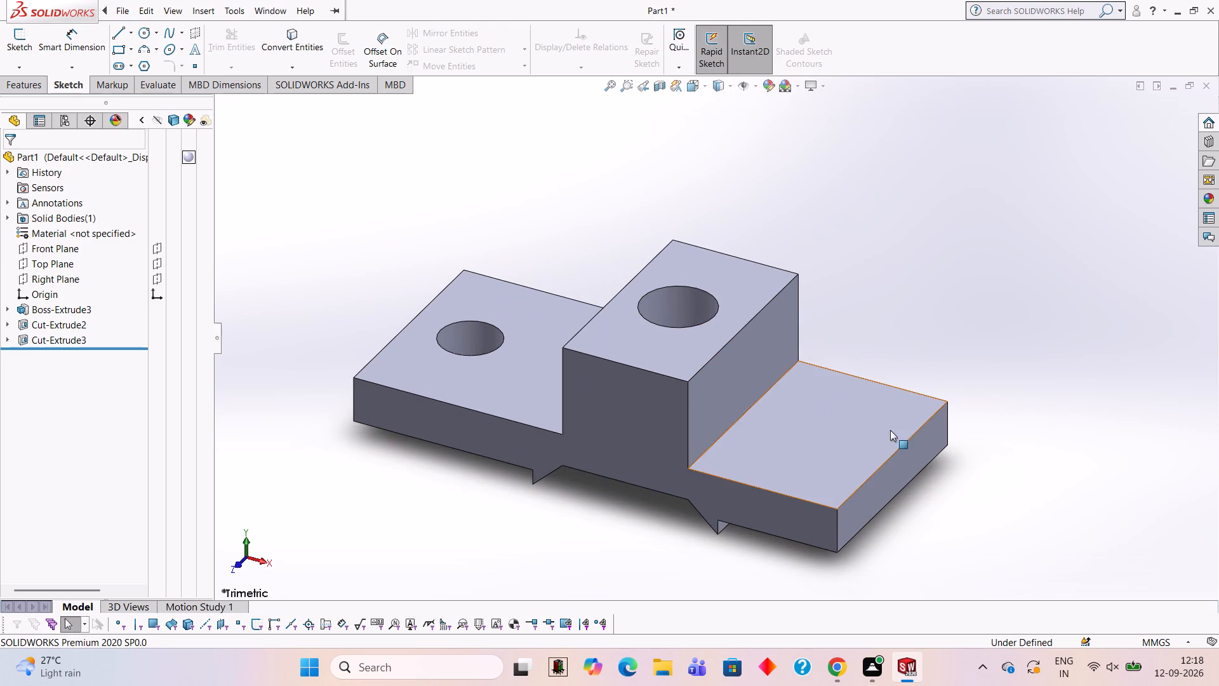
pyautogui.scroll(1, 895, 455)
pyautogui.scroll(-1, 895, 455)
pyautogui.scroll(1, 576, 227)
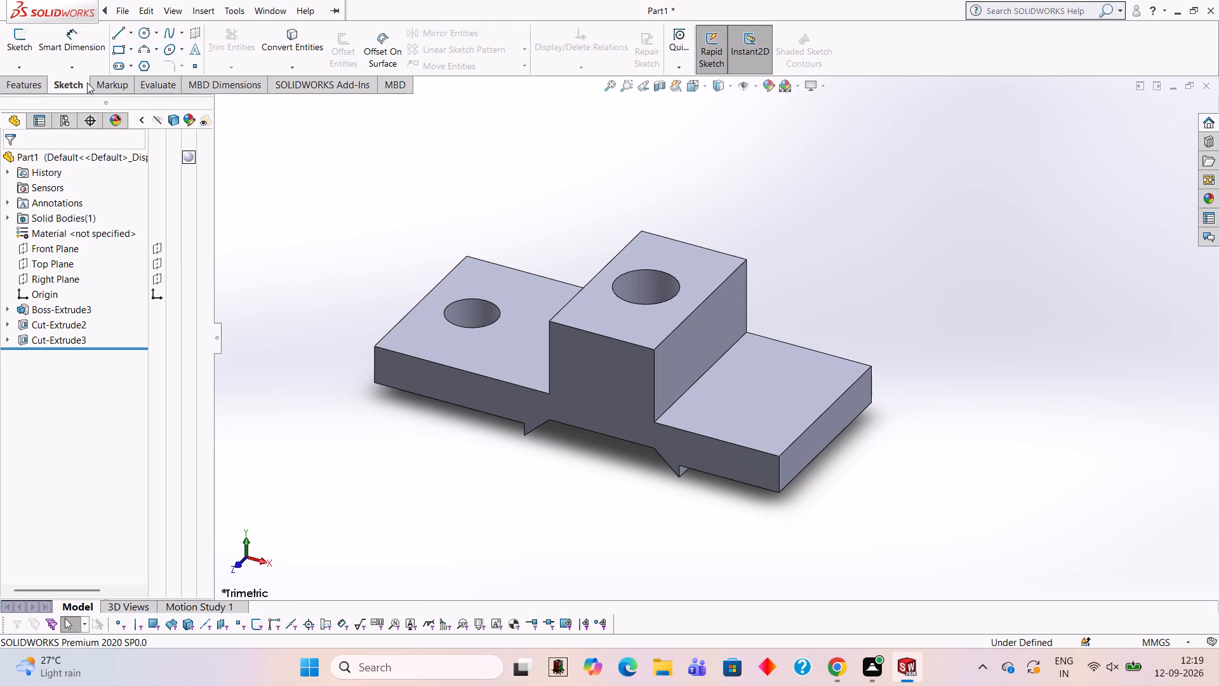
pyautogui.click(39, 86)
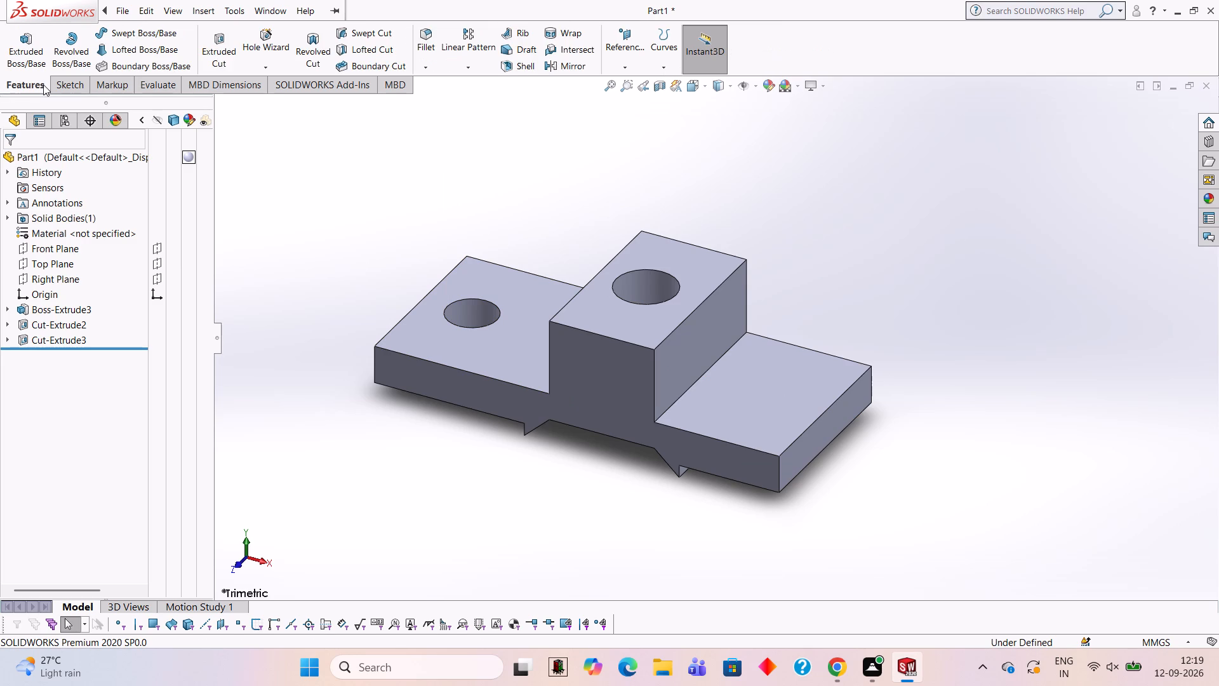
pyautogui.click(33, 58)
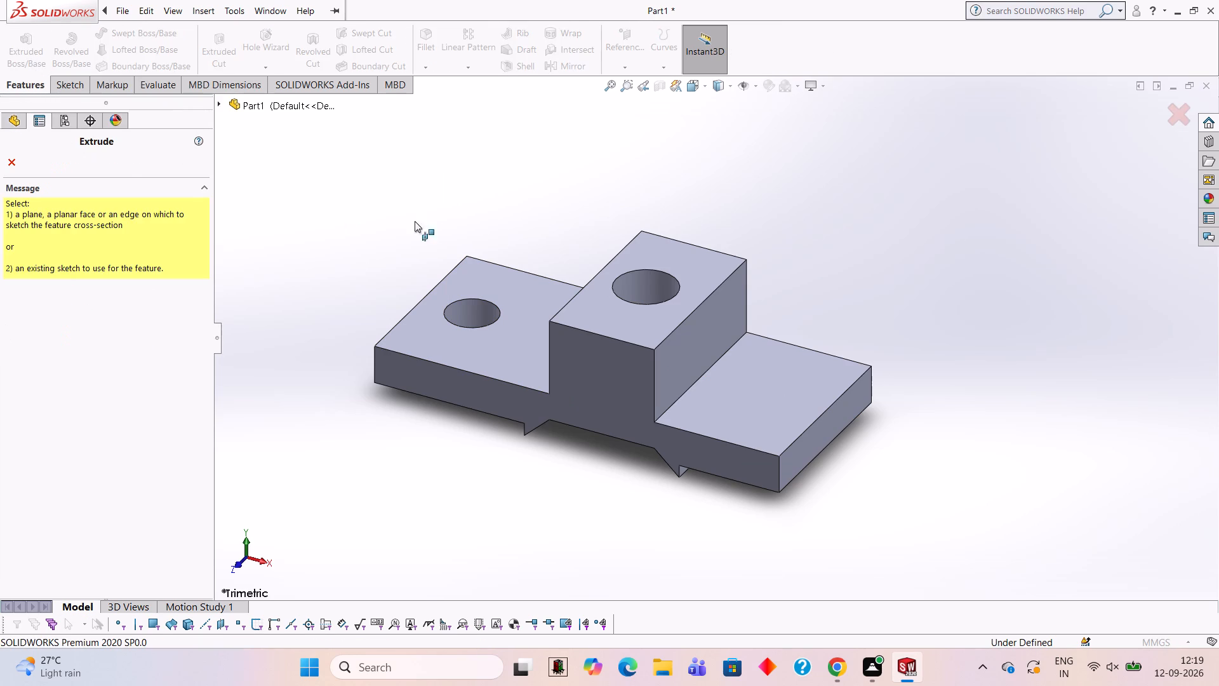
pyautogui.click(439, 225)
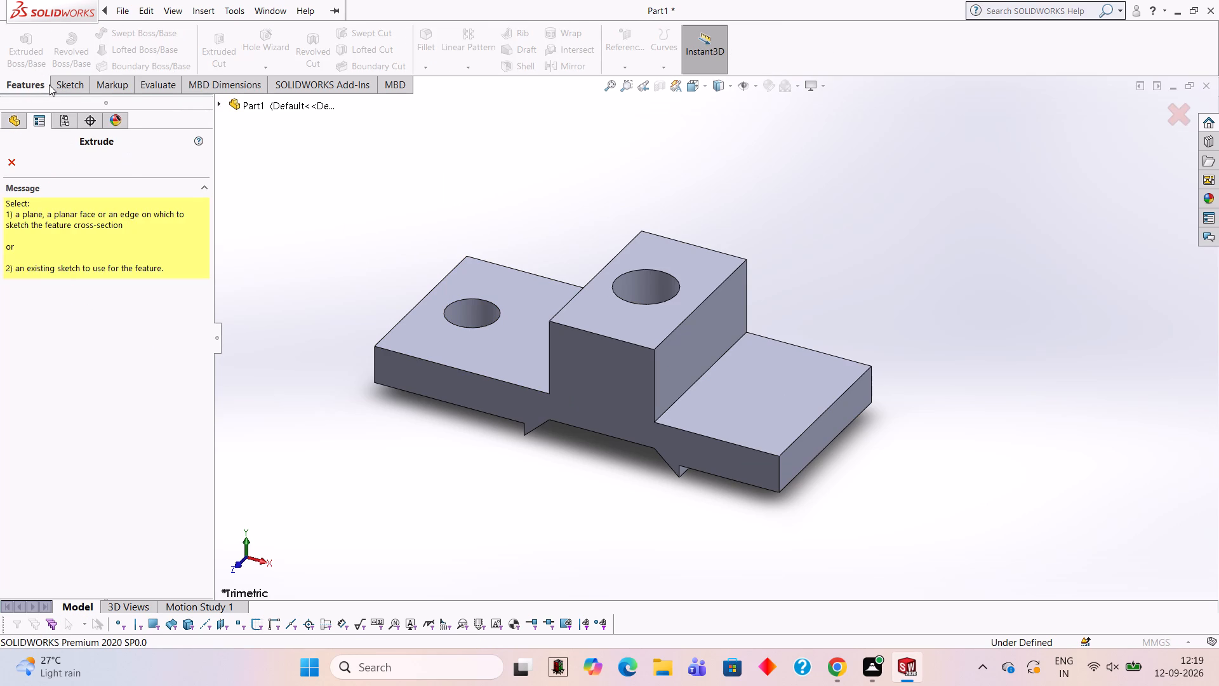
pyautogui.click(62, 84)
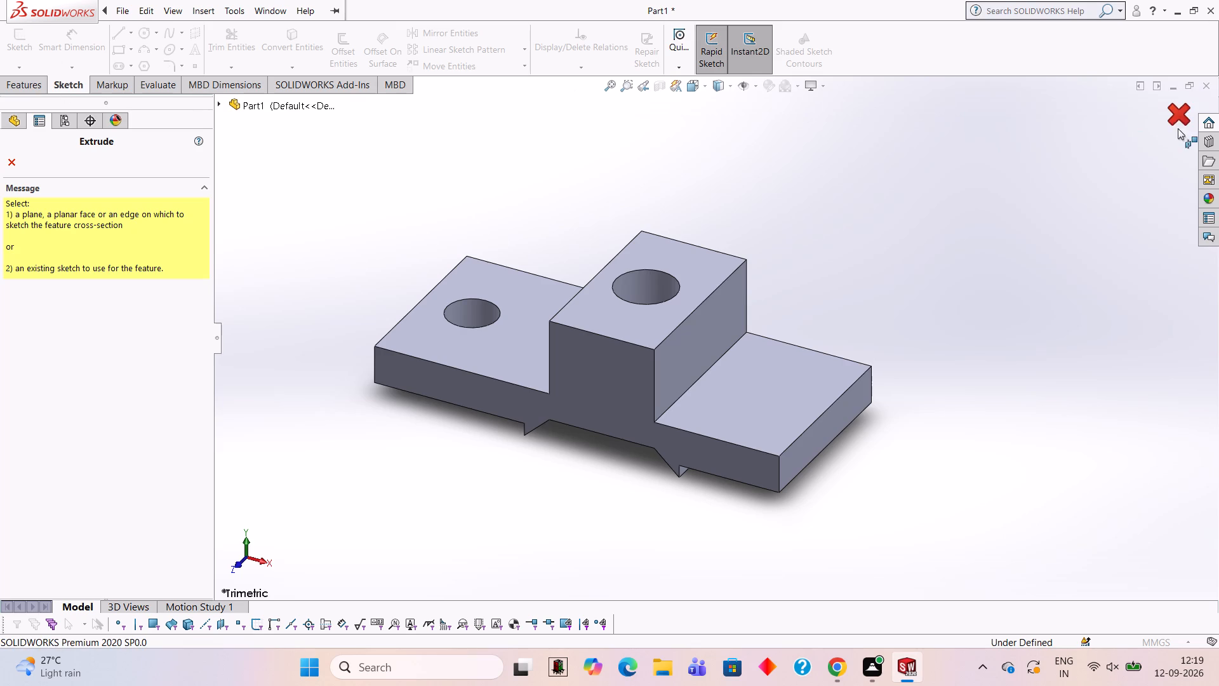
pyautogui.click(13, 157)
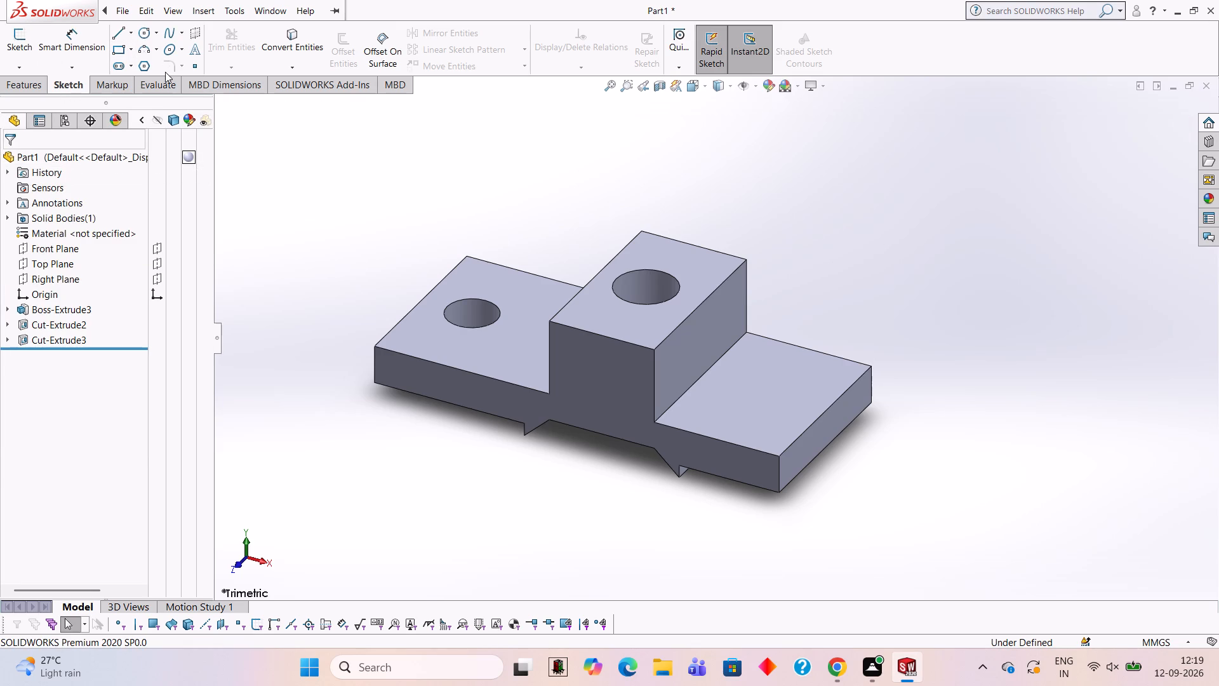
# Sketch a closed triangle on the front face, along the holed arm's top edge, up the raised centre, and back along an about 76 mm slope.
pyautogui.click(124, 39)
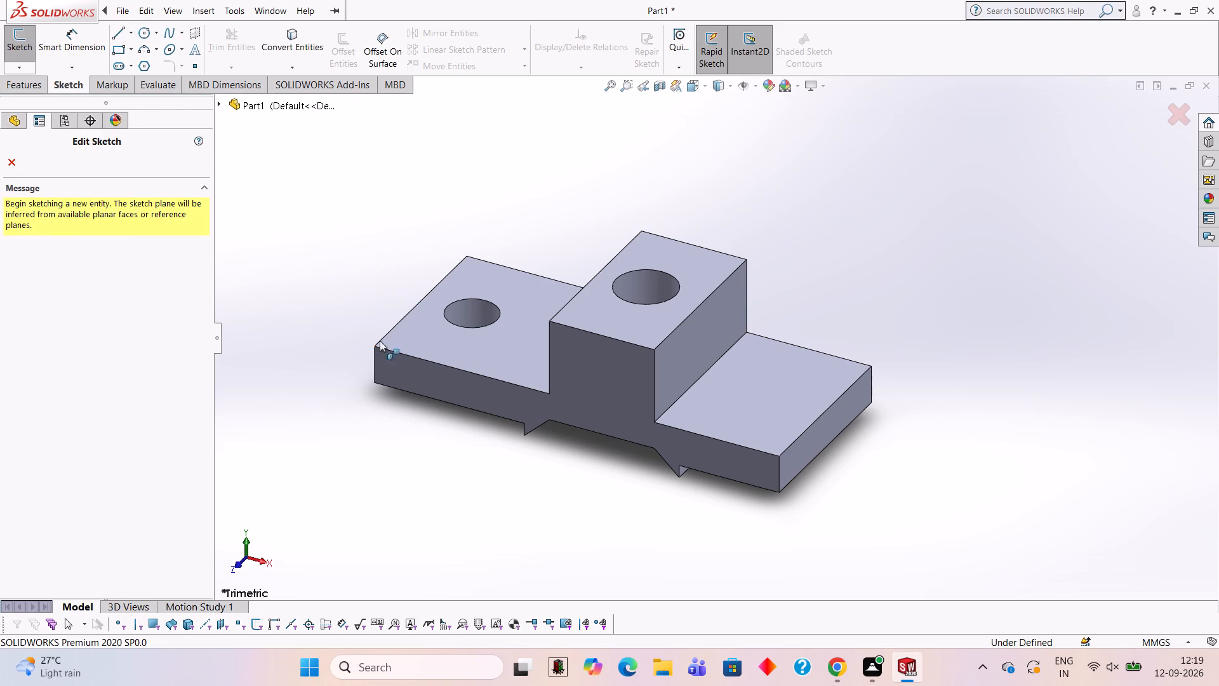
pyautogui.click(374, 346)
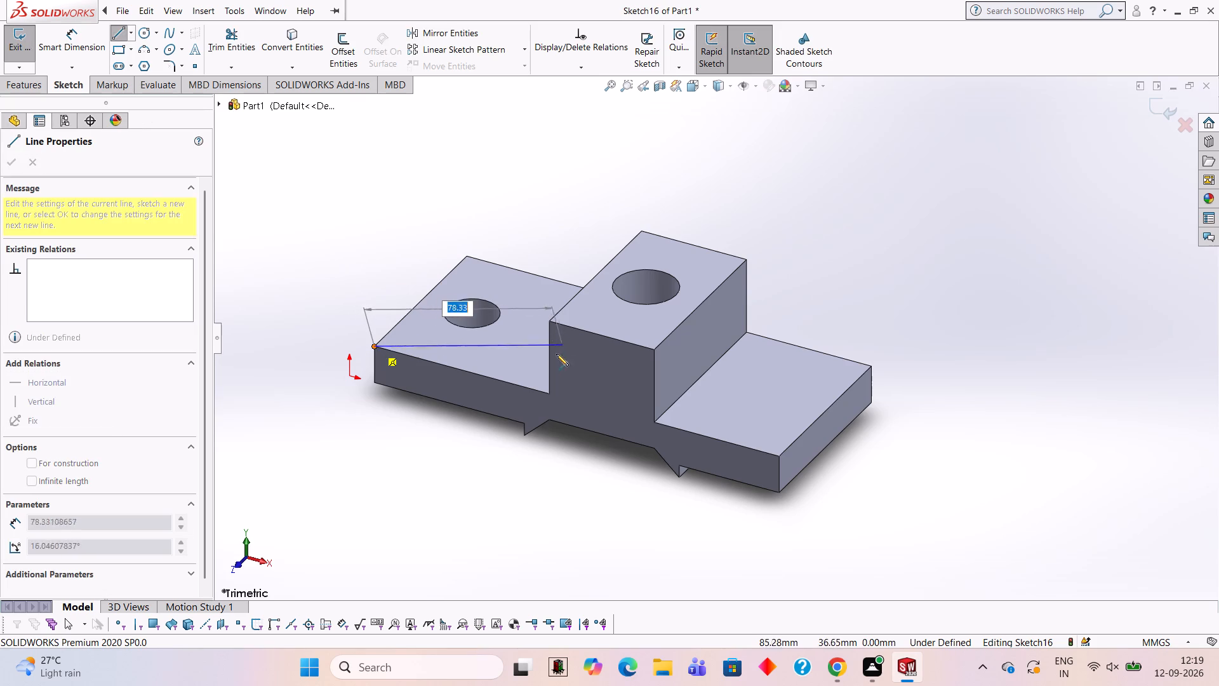
pyautogui.click(549, 394)
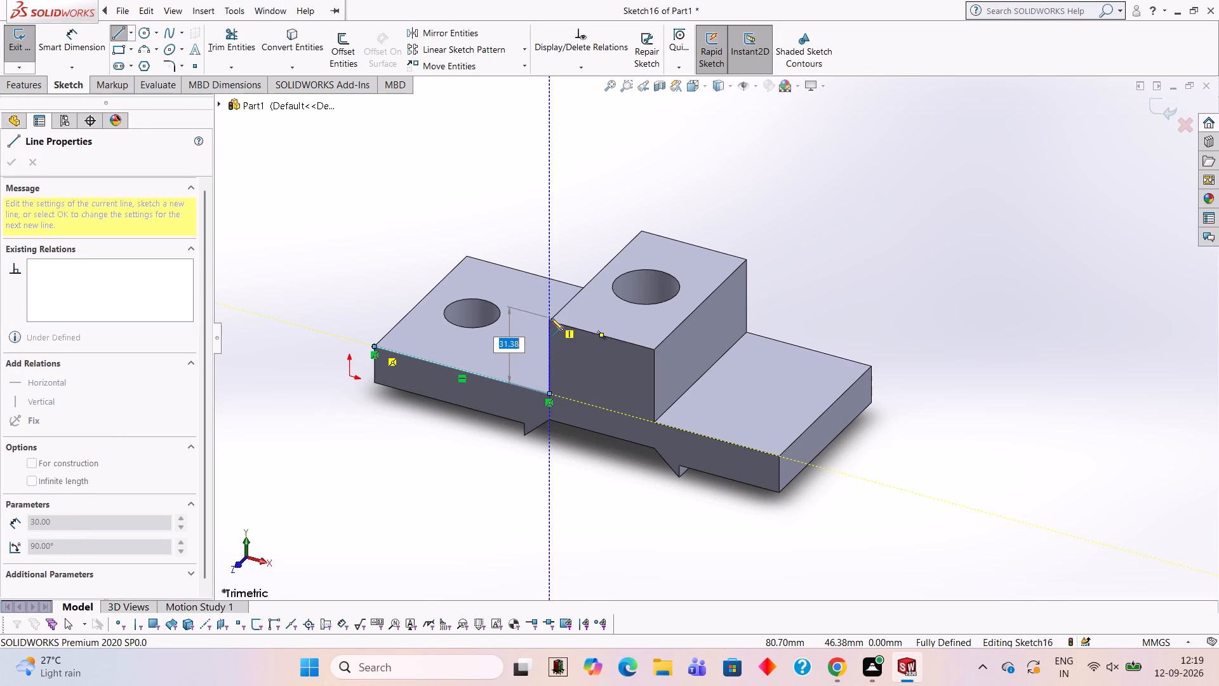
pyautogui.click(551, 319)
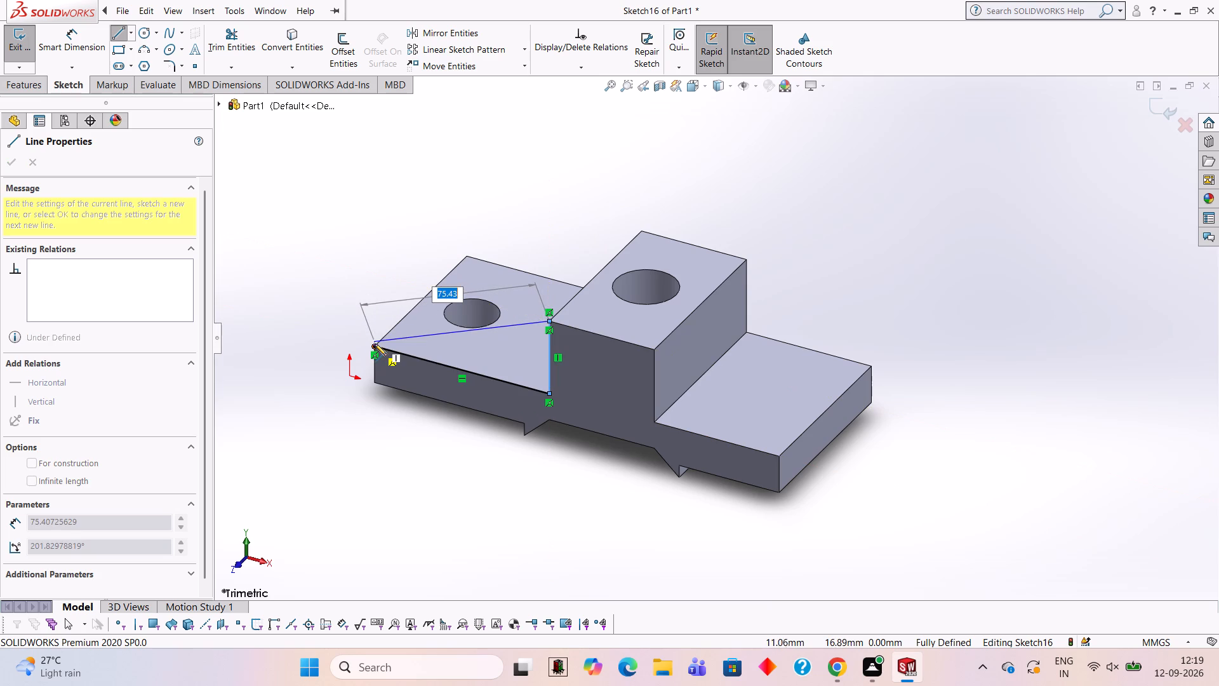
pyautogui.click(374, 344)
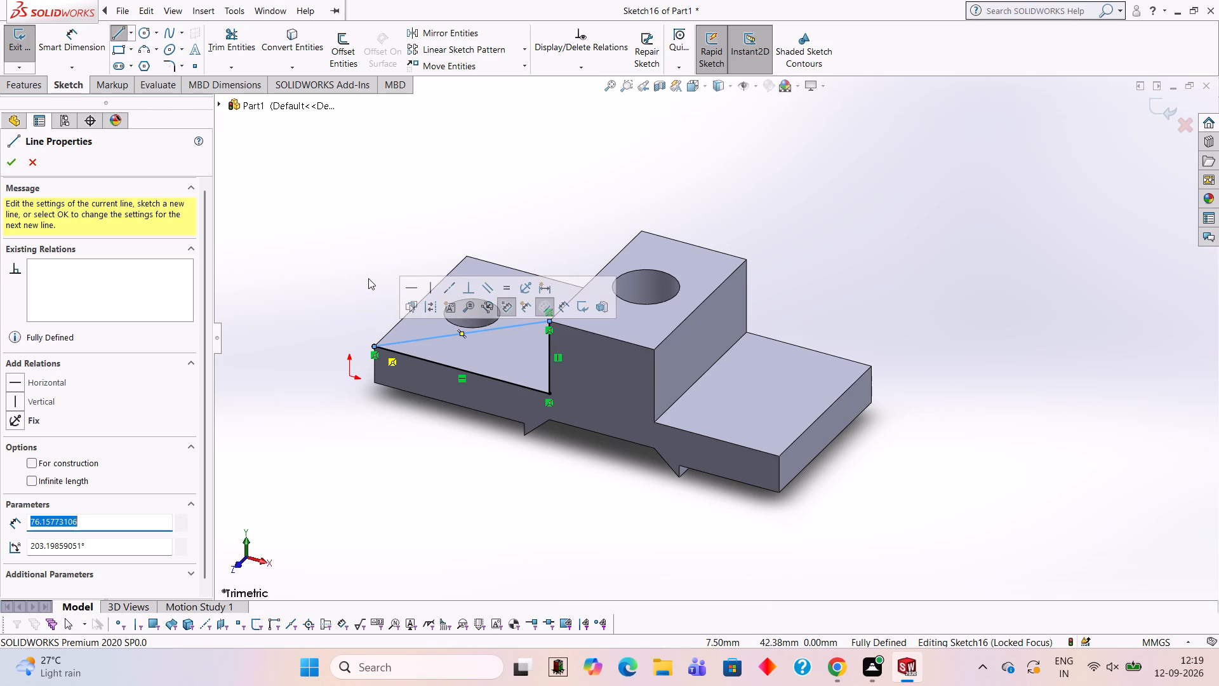
pyautogui.click(13, 167)
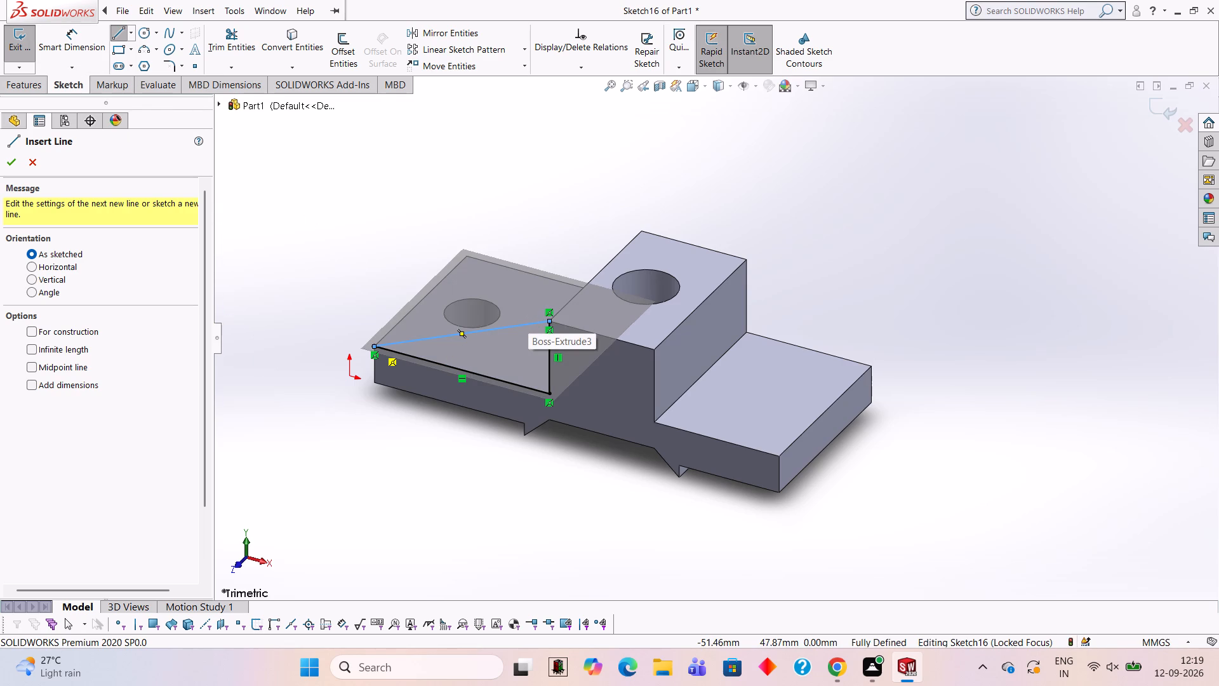
# Extrude the rib triangle 10 mm blind in the reversed direction, back over the holed arm, merged with the body.
pyautogui.click(37, 87)
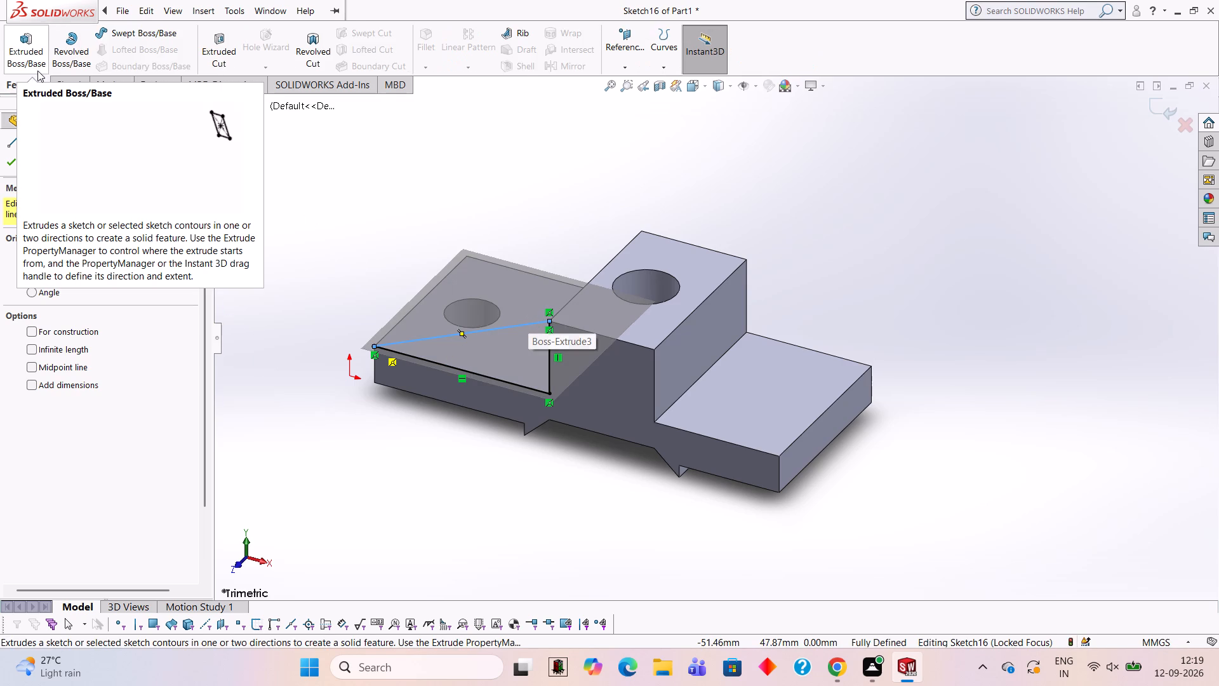
pyautogui.click(36, 52)
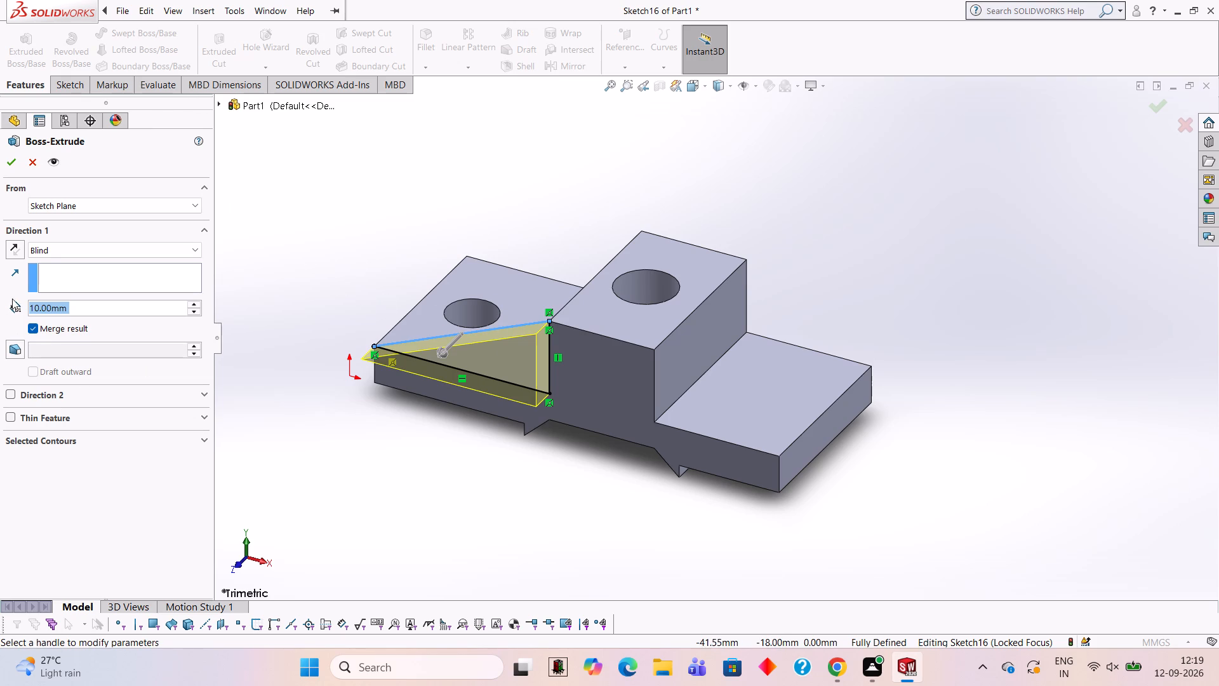
pyautogui.click(10, 250)
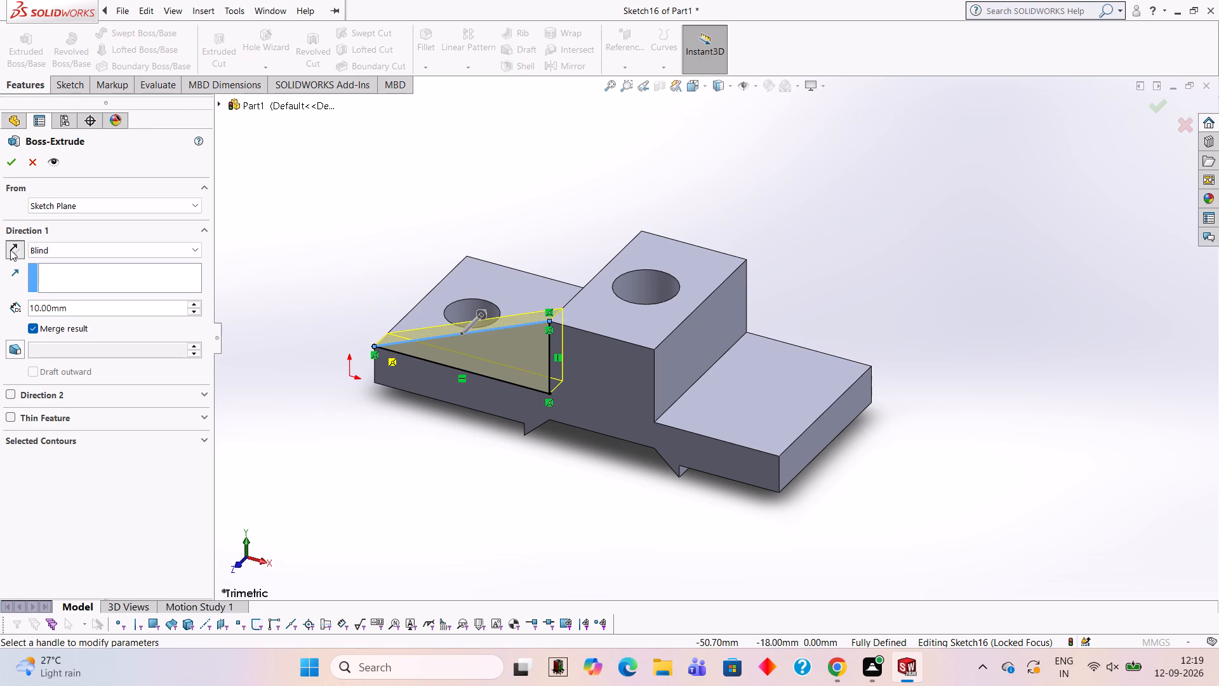
pyautogui.click(18, 160)
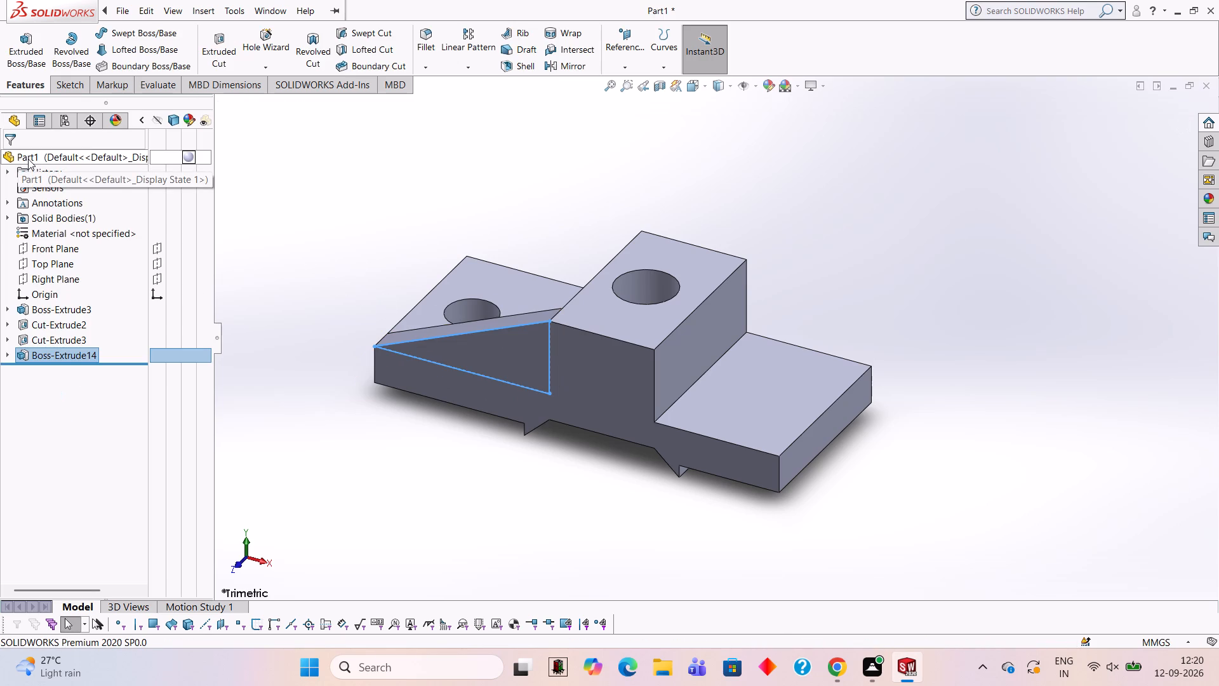
pyautogui.click(585, 226)
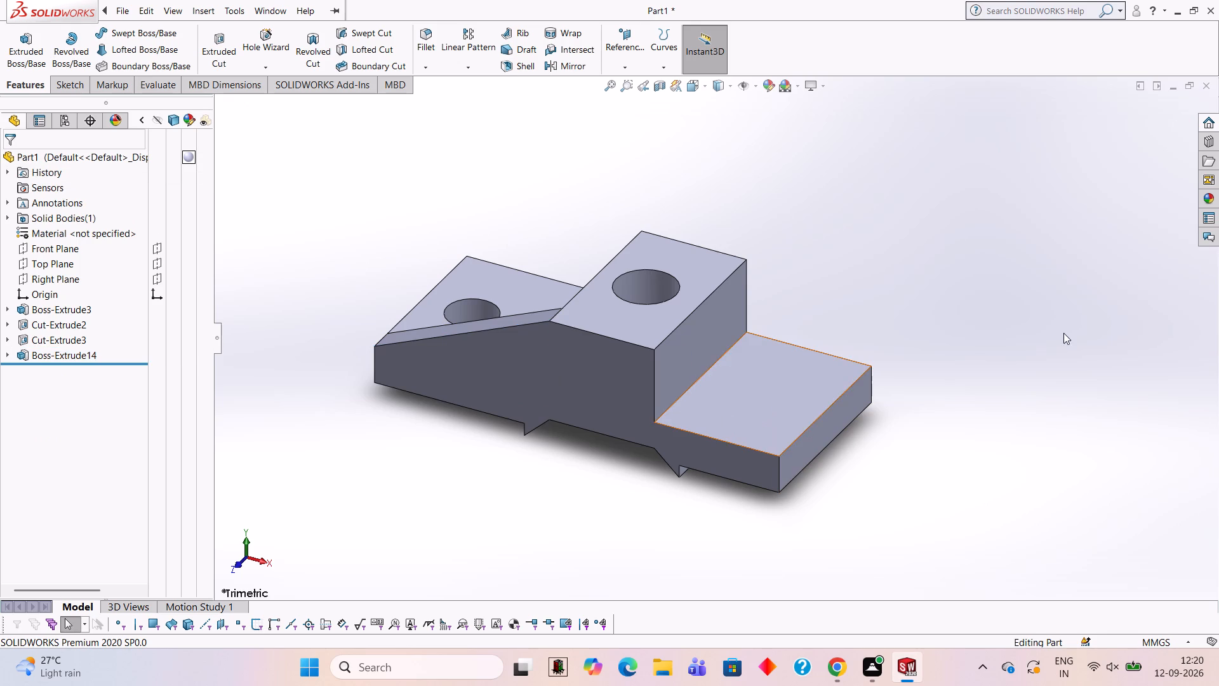
# Examine the rib on the holed arm and the raised centre from the opposite side of the part.
pyautogui.rightClick(848, 403)
pyautogui.click(881, 245)
pyautogui.rightClick(884, 258)
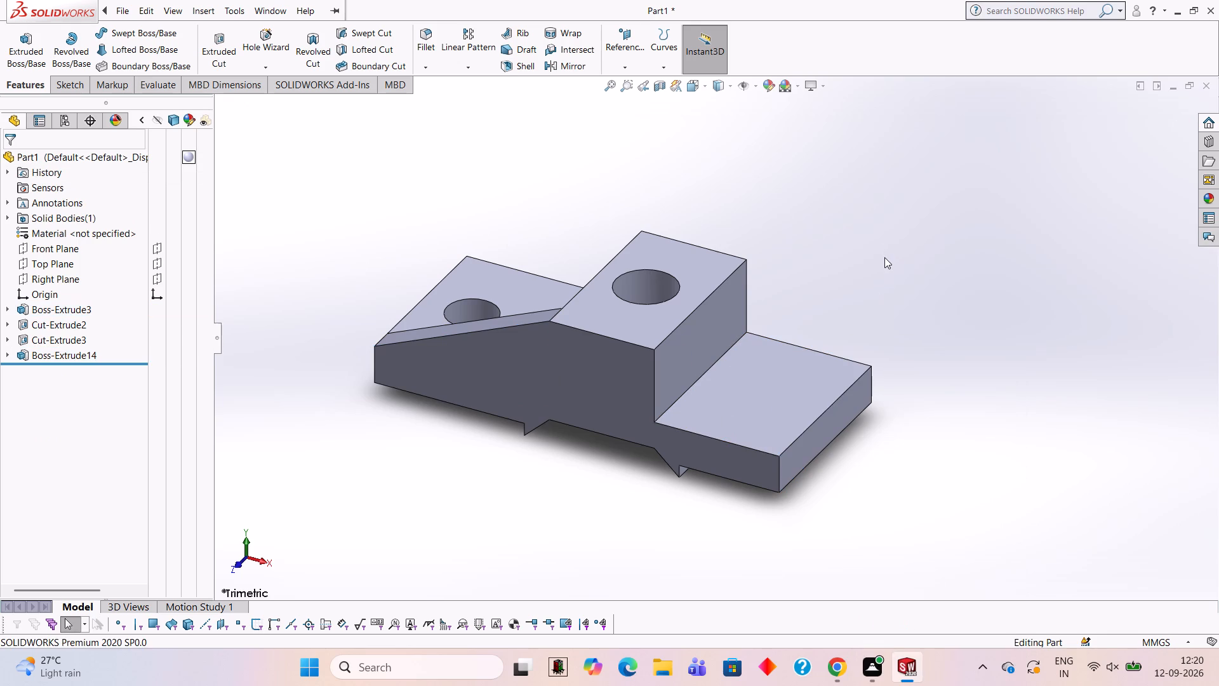
pyautogui.click(940, 316)
pyautogui.moveTo(707, 518); pyautogui.dragTo(1027, 561)
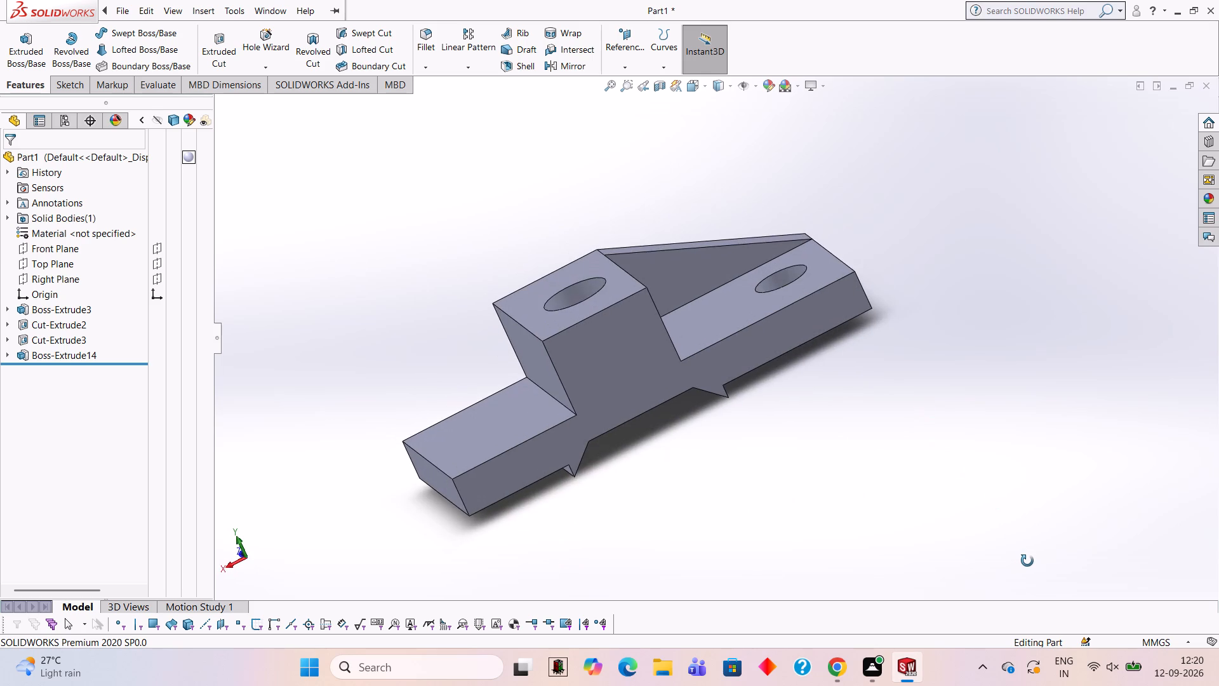
pyautogui.moveTo(1027, 561); pyautogui.dragTo(1104, 558)
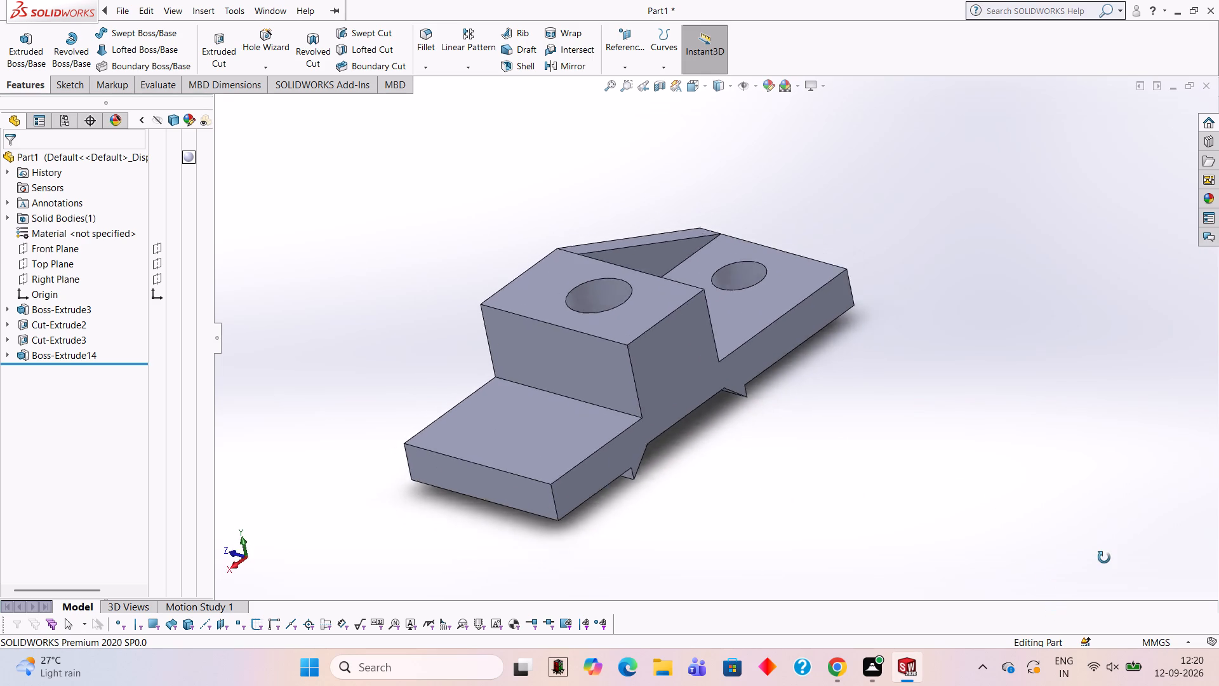
pyautogui.moveTo(1104, 558); pyautogui.dragTo(1059, 550)
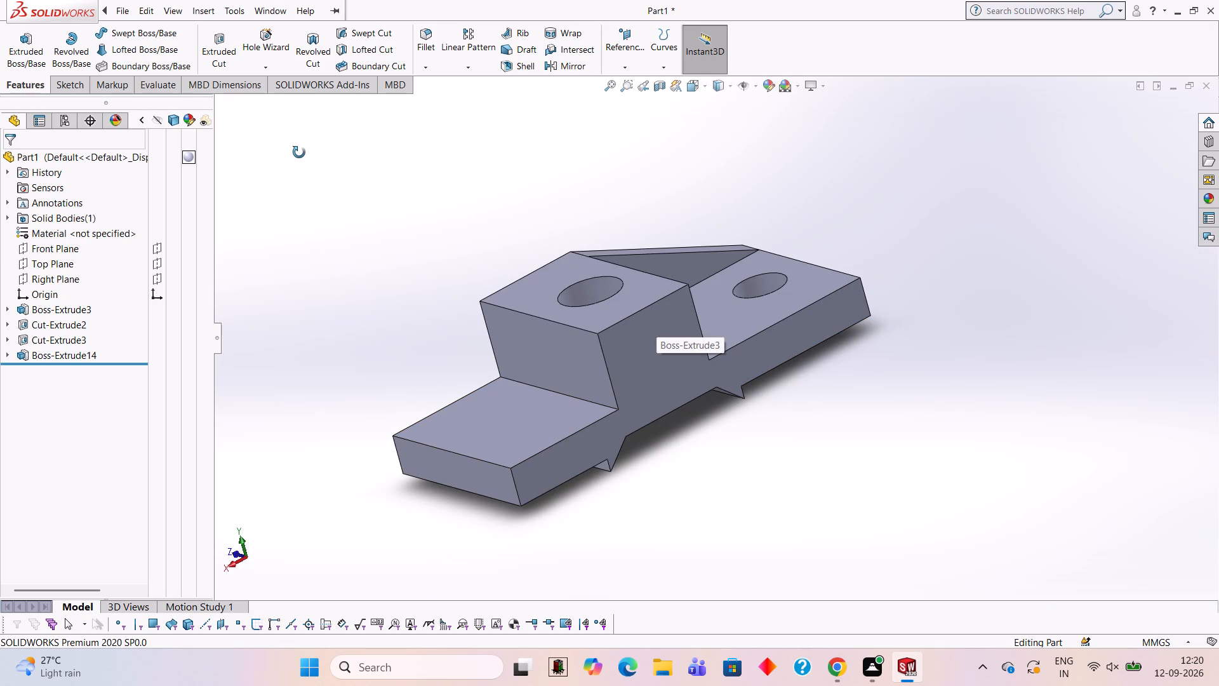
pyautogui.press('Escape')
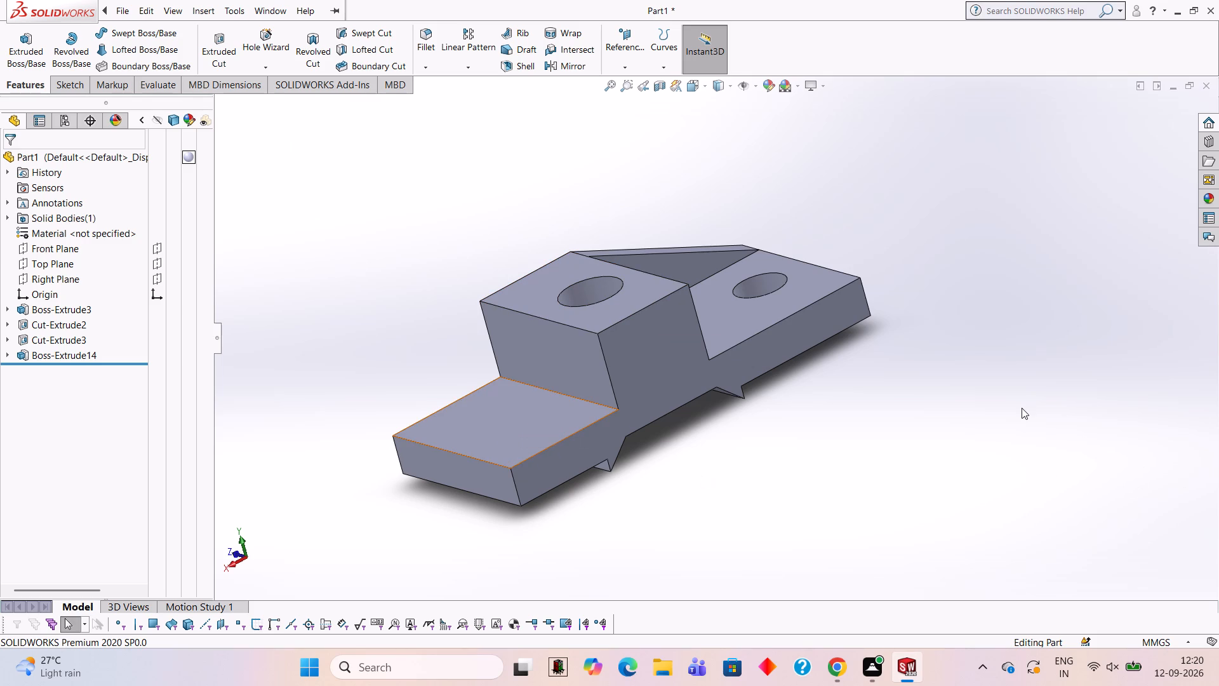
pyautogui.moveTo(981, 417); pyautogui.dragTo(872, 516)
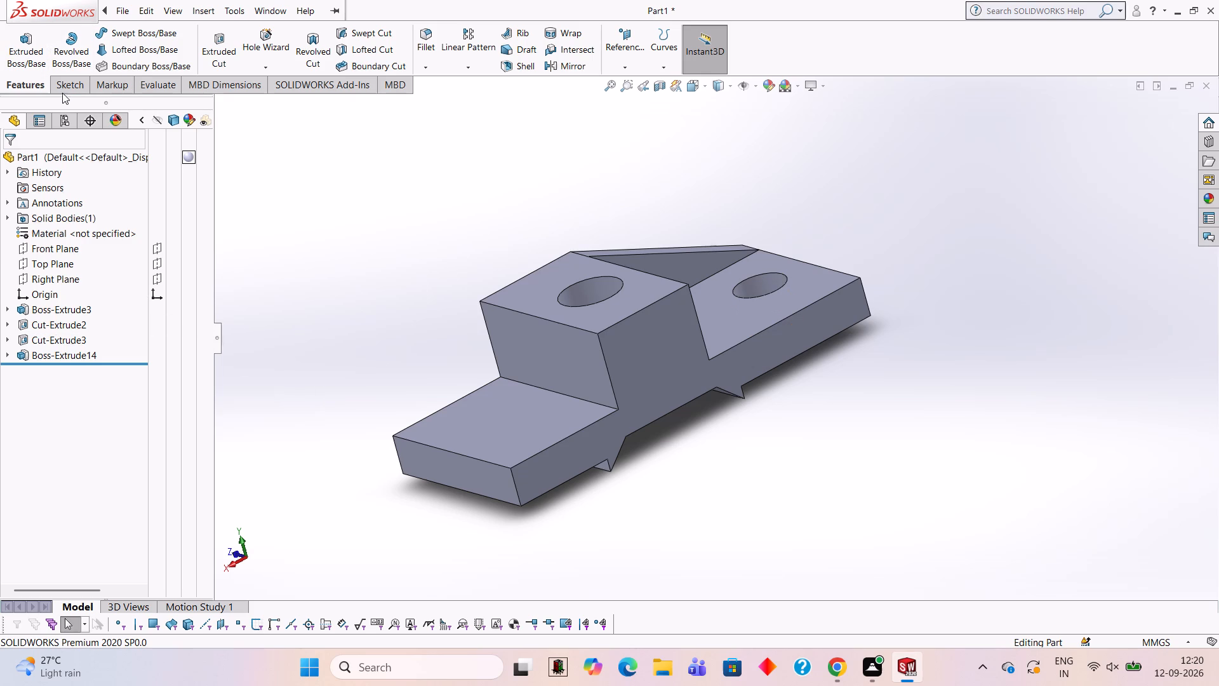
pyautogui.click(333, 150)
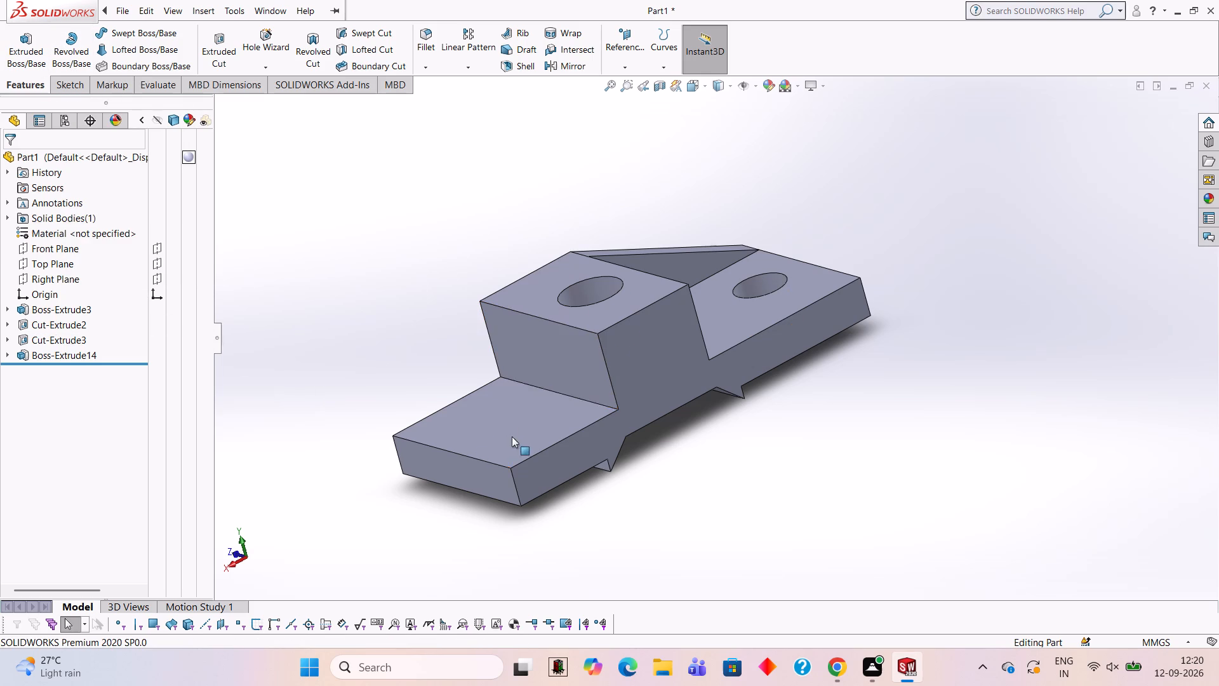
# Sketch a circle of 10 mm radius near the middle of the top face of the arm without a hole.
pyautogui.click(519, 425)
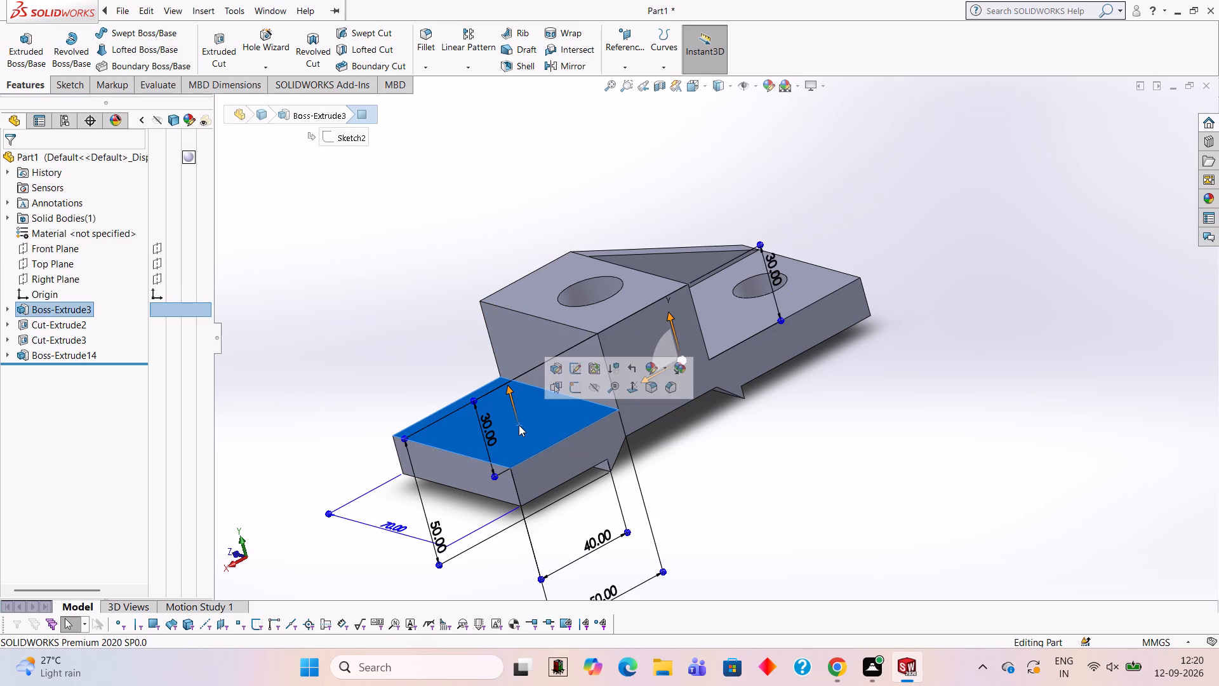
pyautogui.click(569, 390)
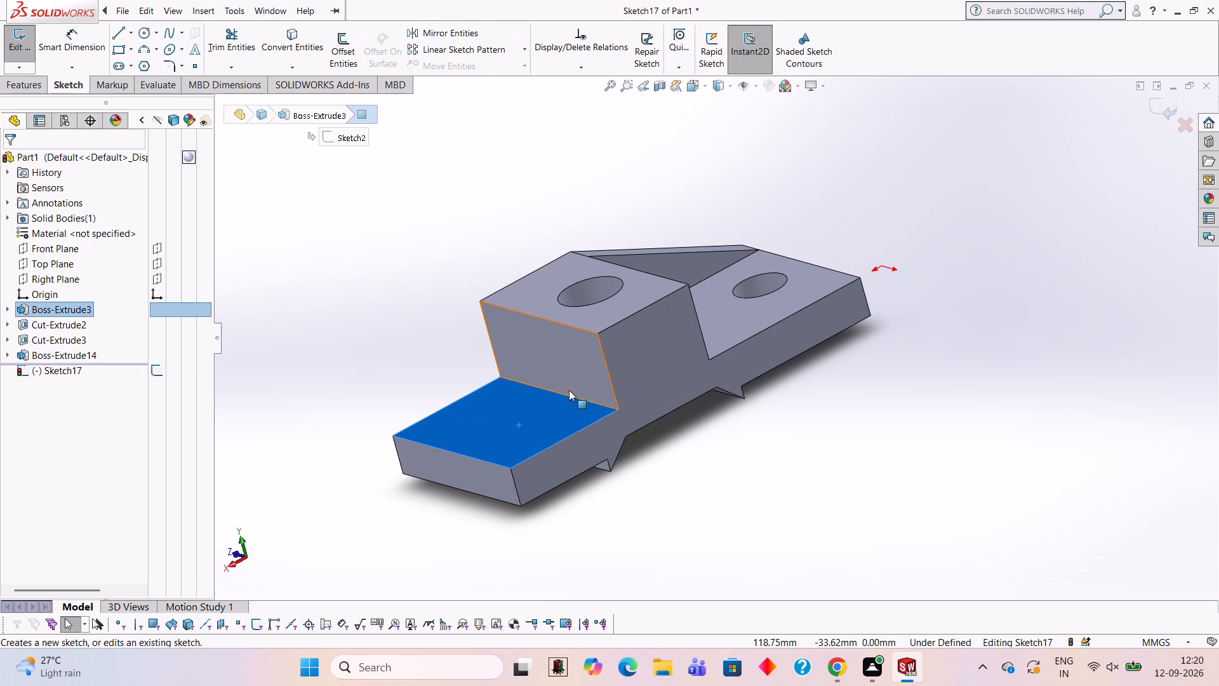
pyautogui.click(148, 28)
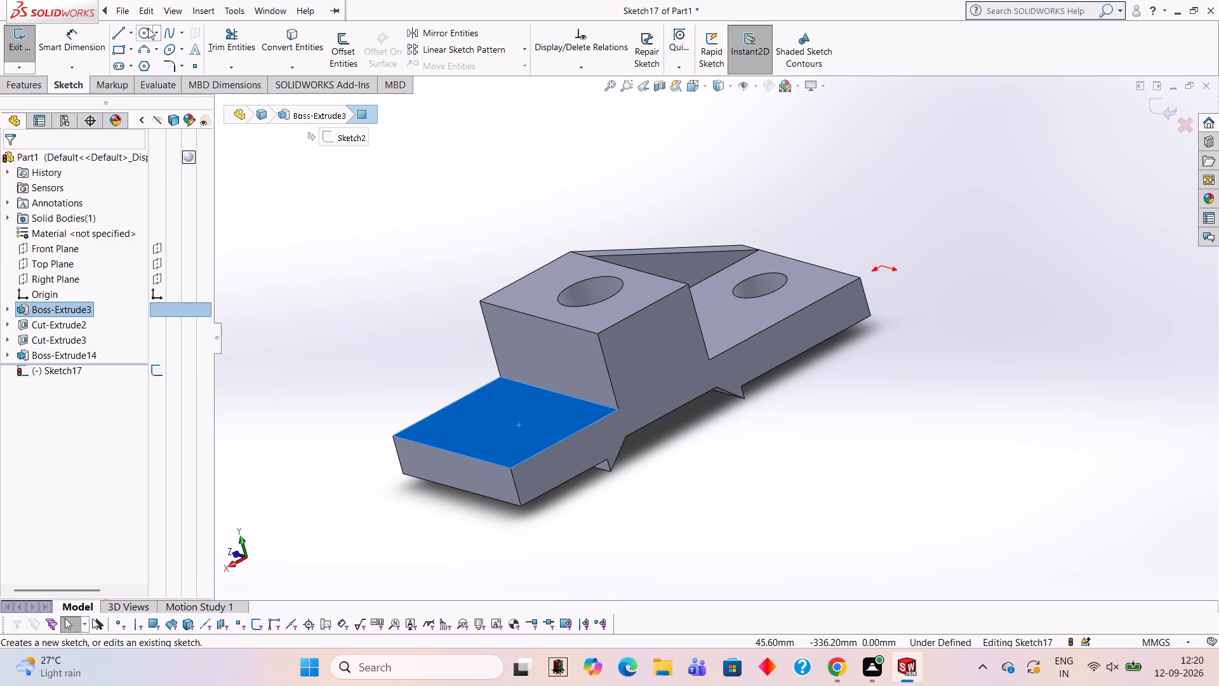
pyautogui.click(499, 422)
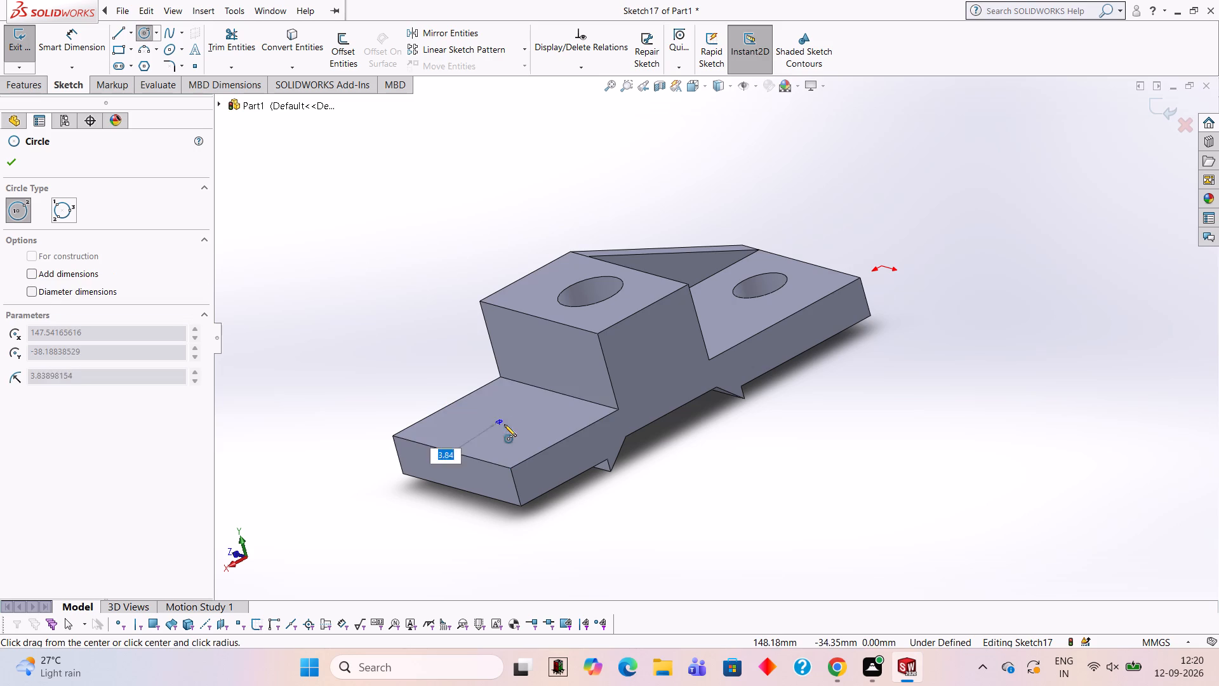
pyautogui.write('10')
pyautogui.press('Return')
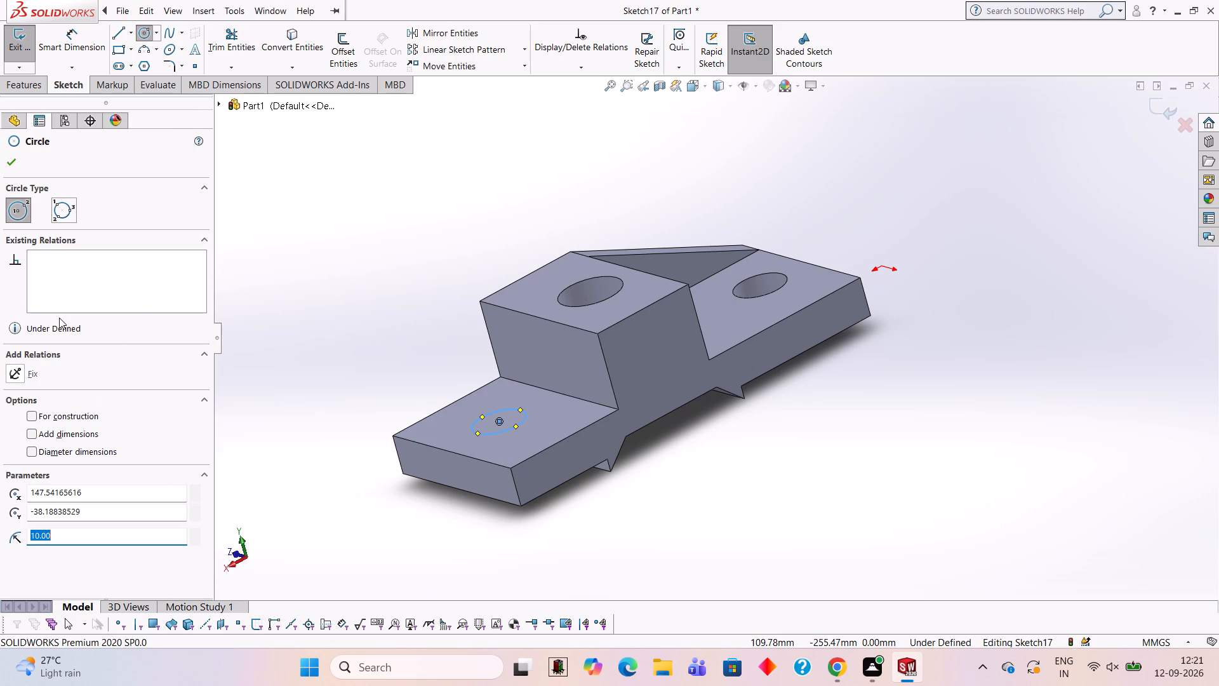
pyautogui.click(17, 165)
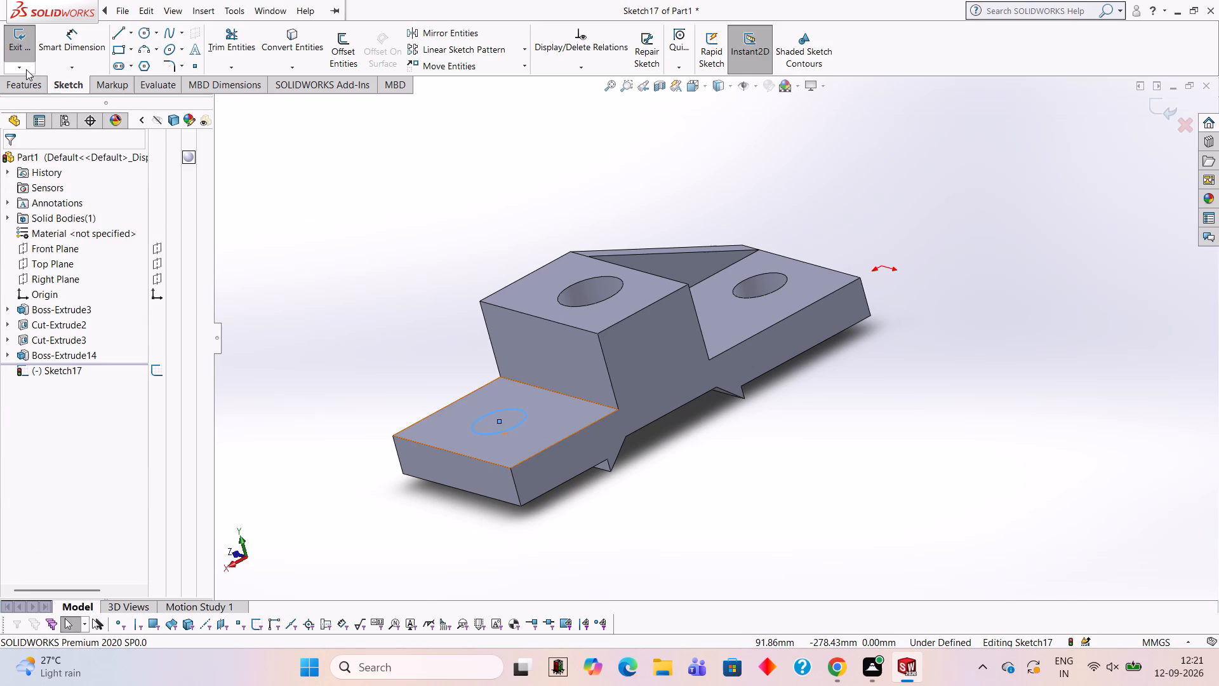
# Extrude the circle as a 10 mm blind boss in the reversed direction, down into the arm, merged with the body.
pyautogui.click(36, 89)
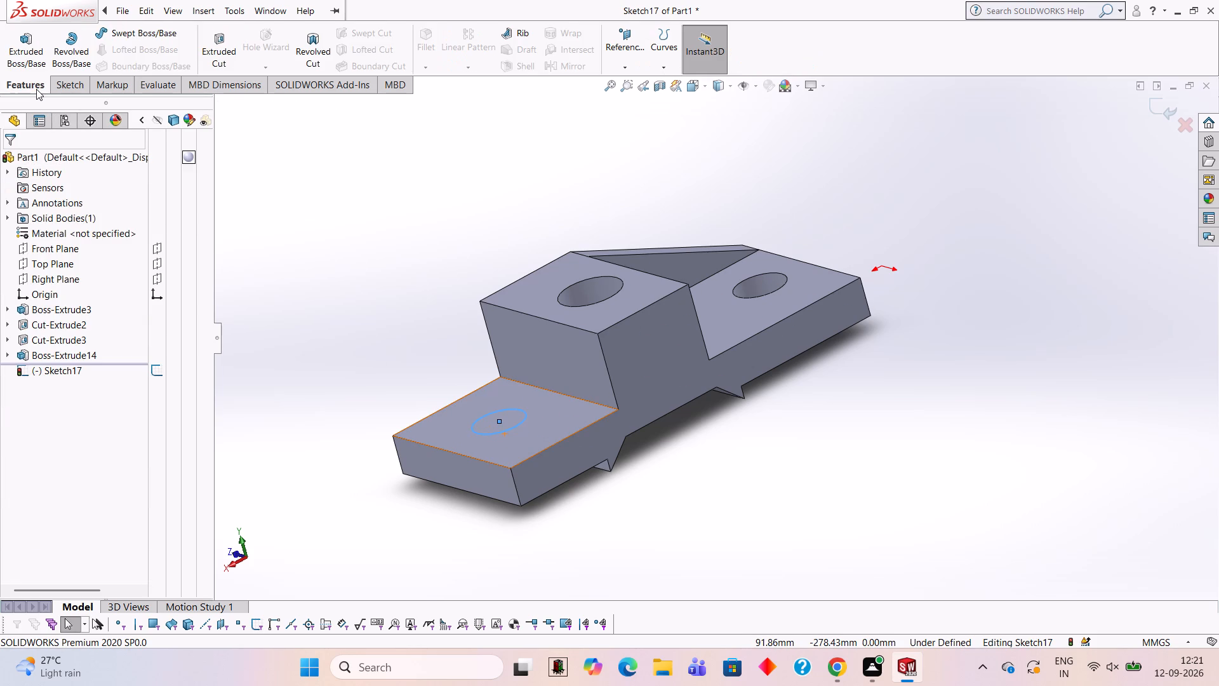
pyautogui.click(36, 60)
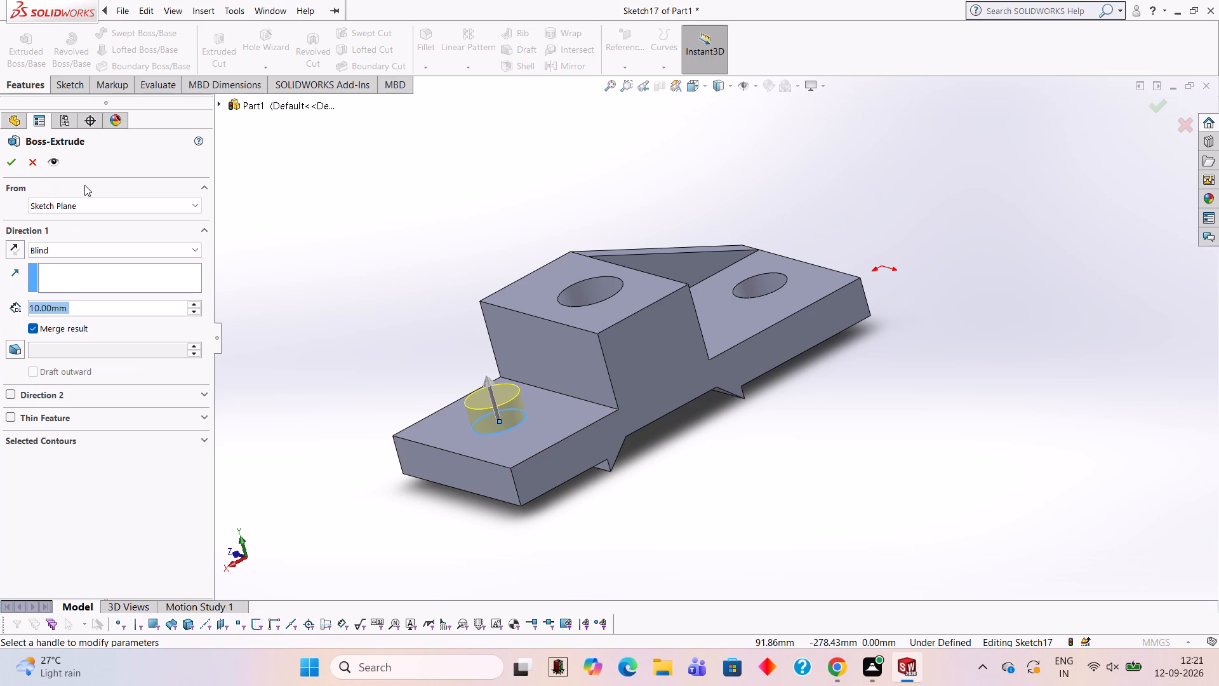
pyautogui.click(5, 244)
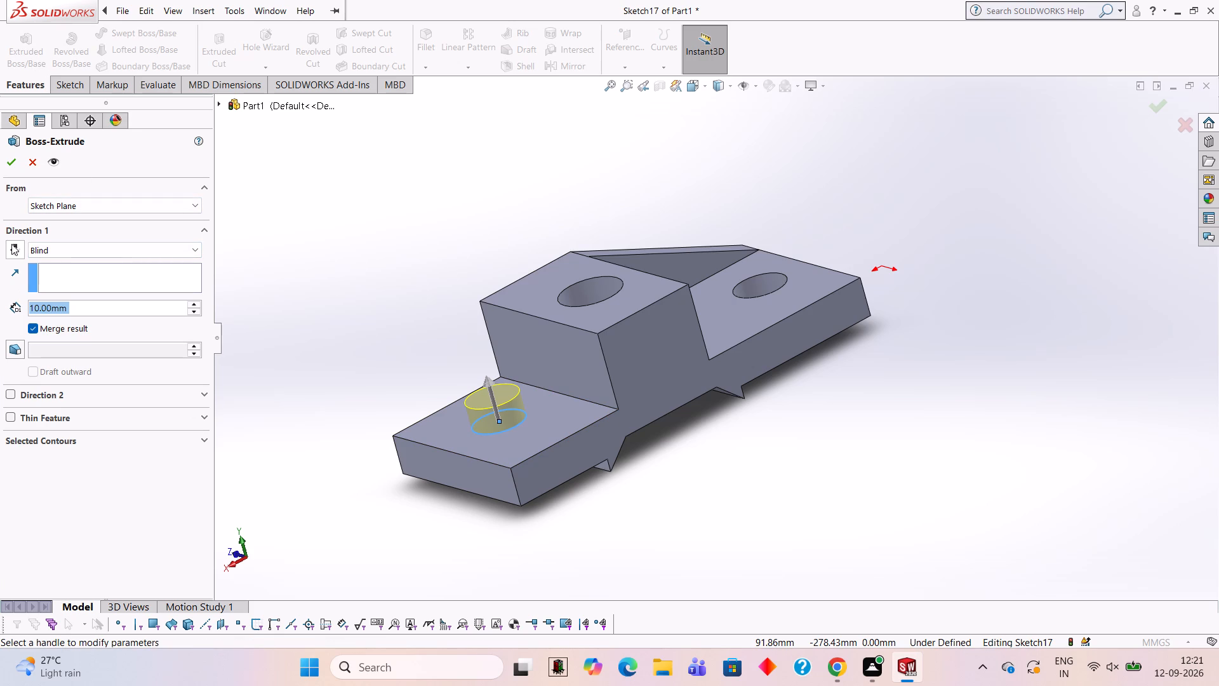
pyautogui.click(11, 244)
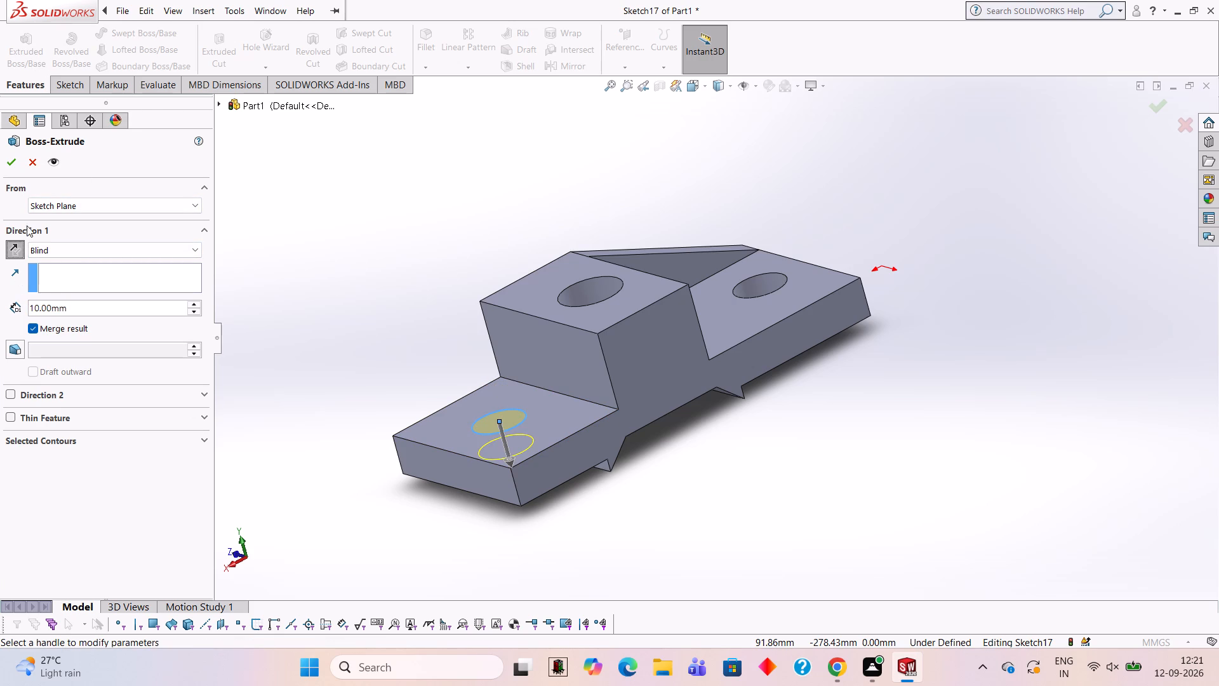
pyautogui.click(8, 163)
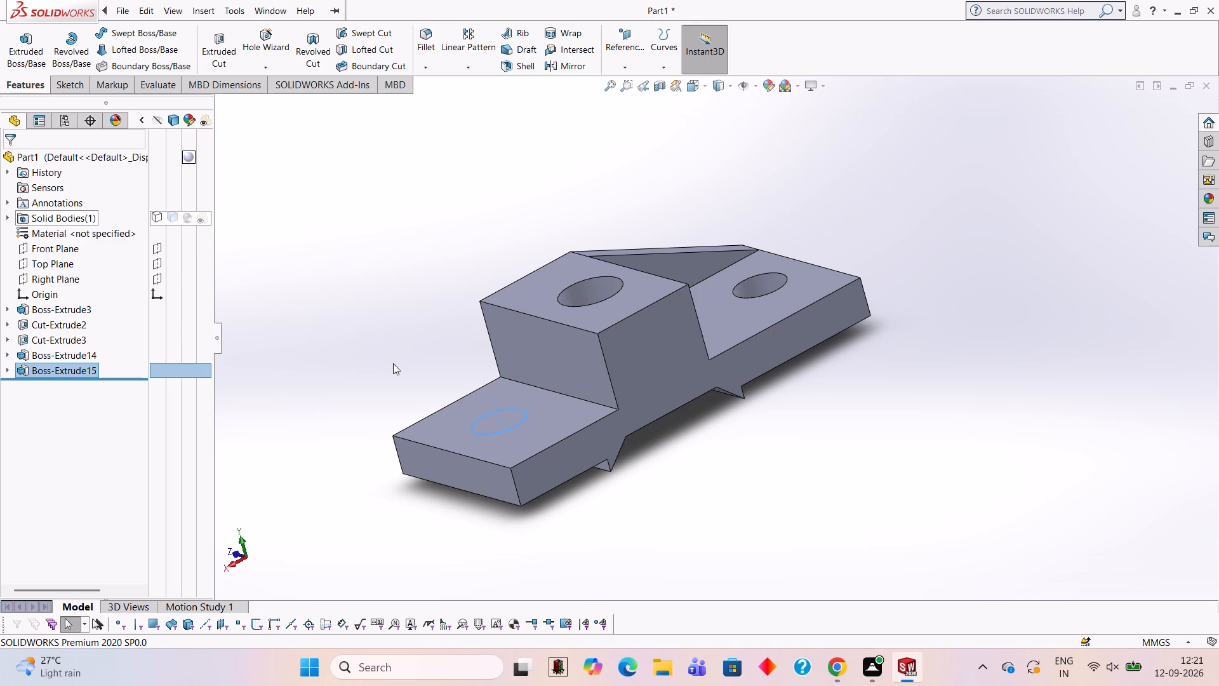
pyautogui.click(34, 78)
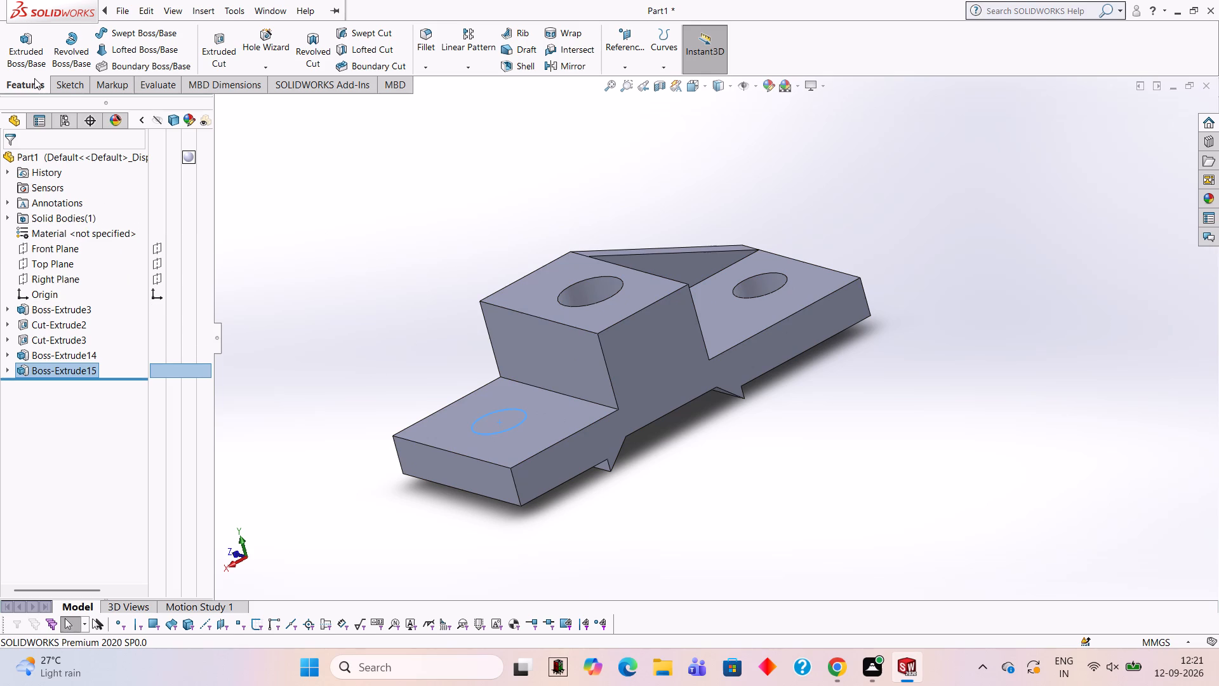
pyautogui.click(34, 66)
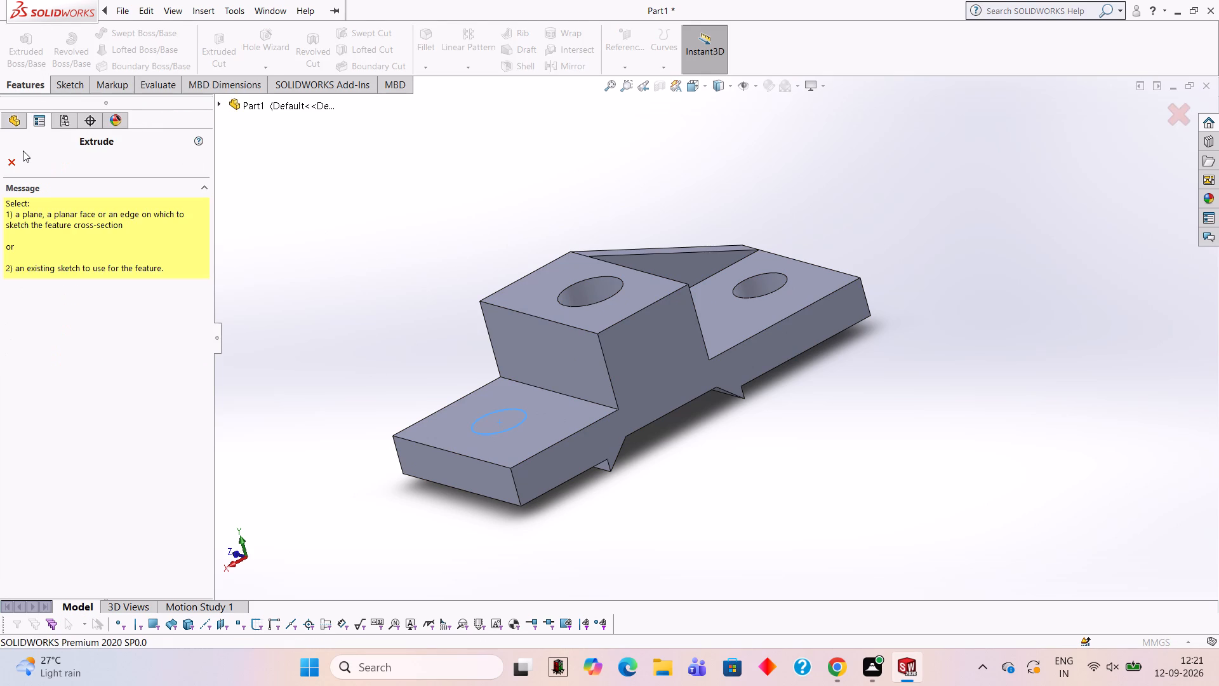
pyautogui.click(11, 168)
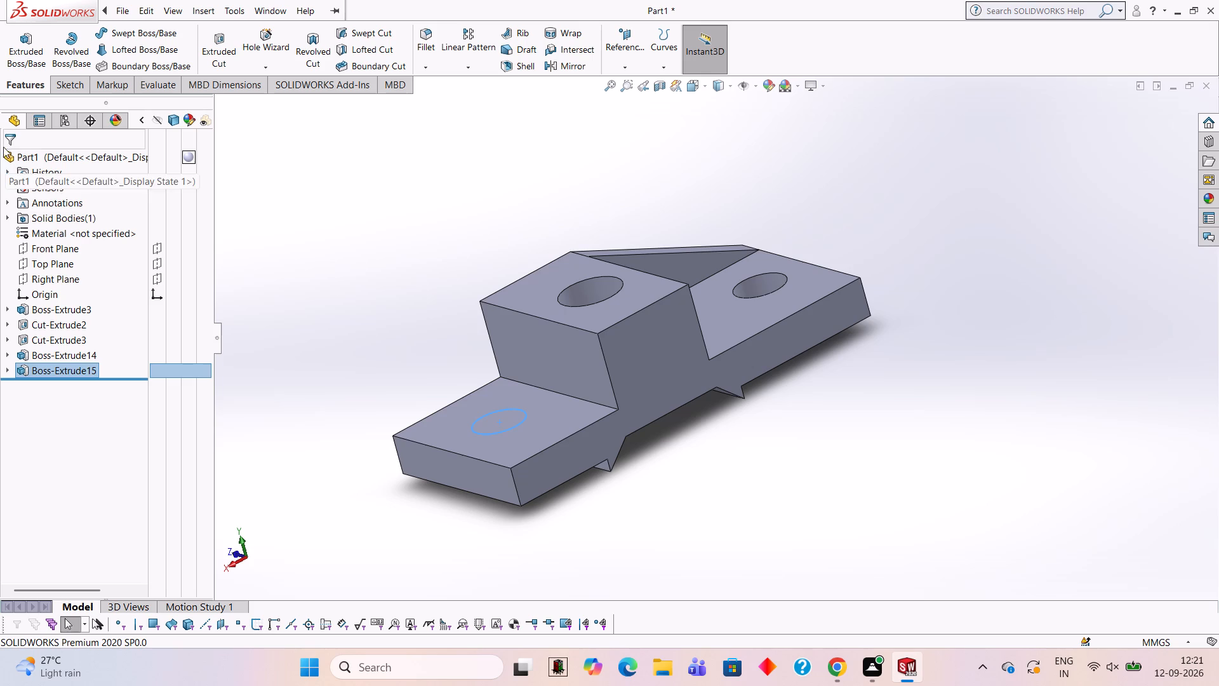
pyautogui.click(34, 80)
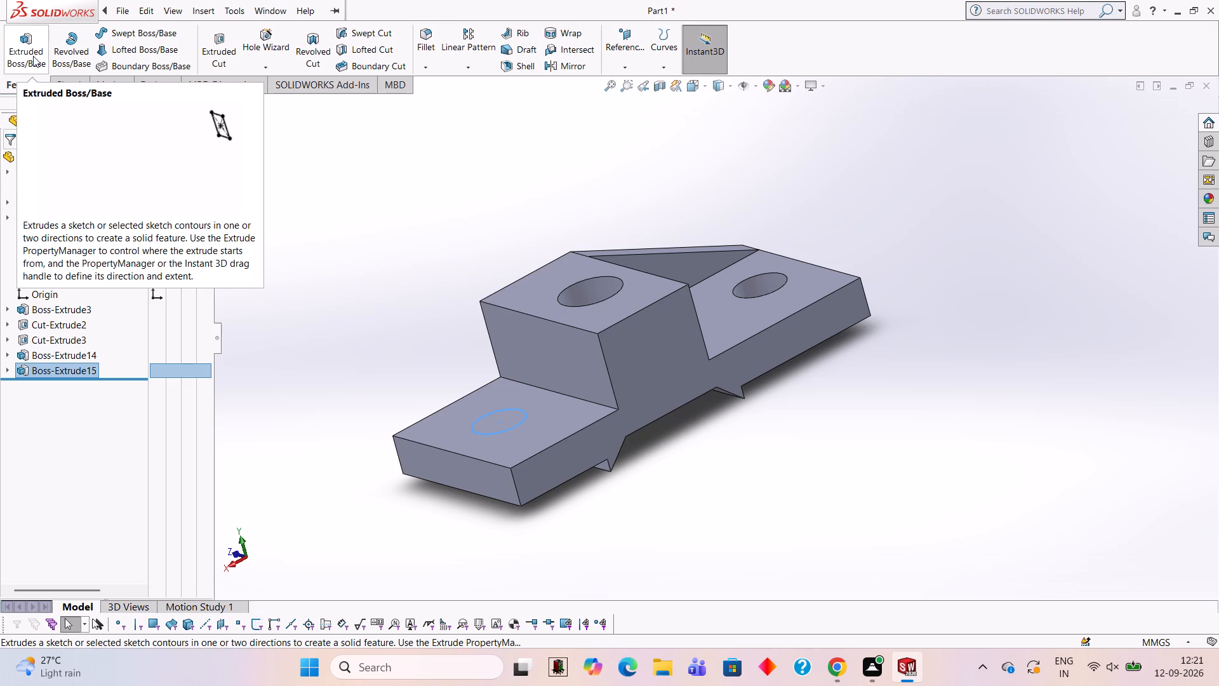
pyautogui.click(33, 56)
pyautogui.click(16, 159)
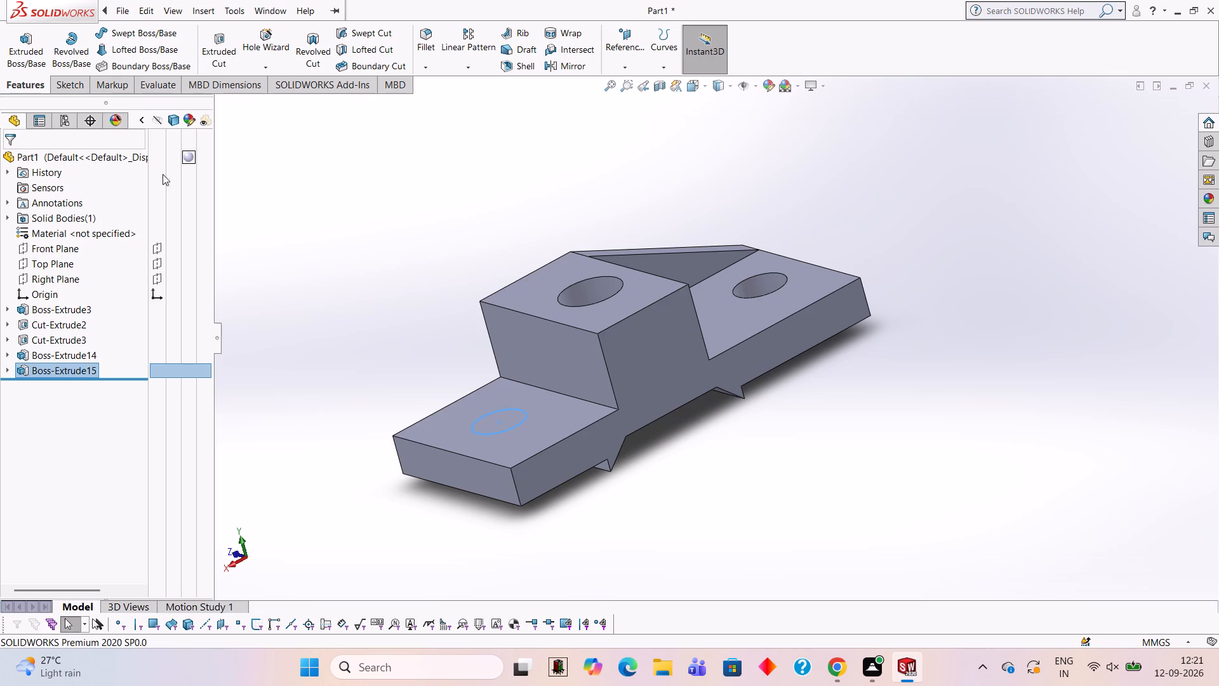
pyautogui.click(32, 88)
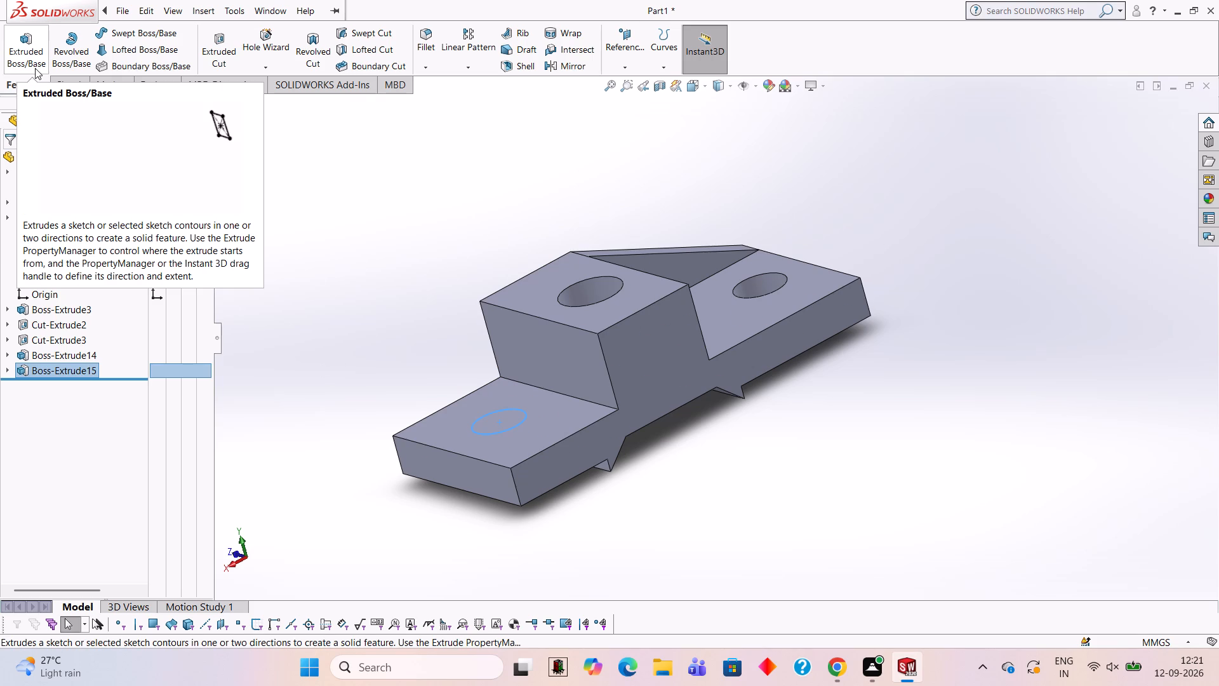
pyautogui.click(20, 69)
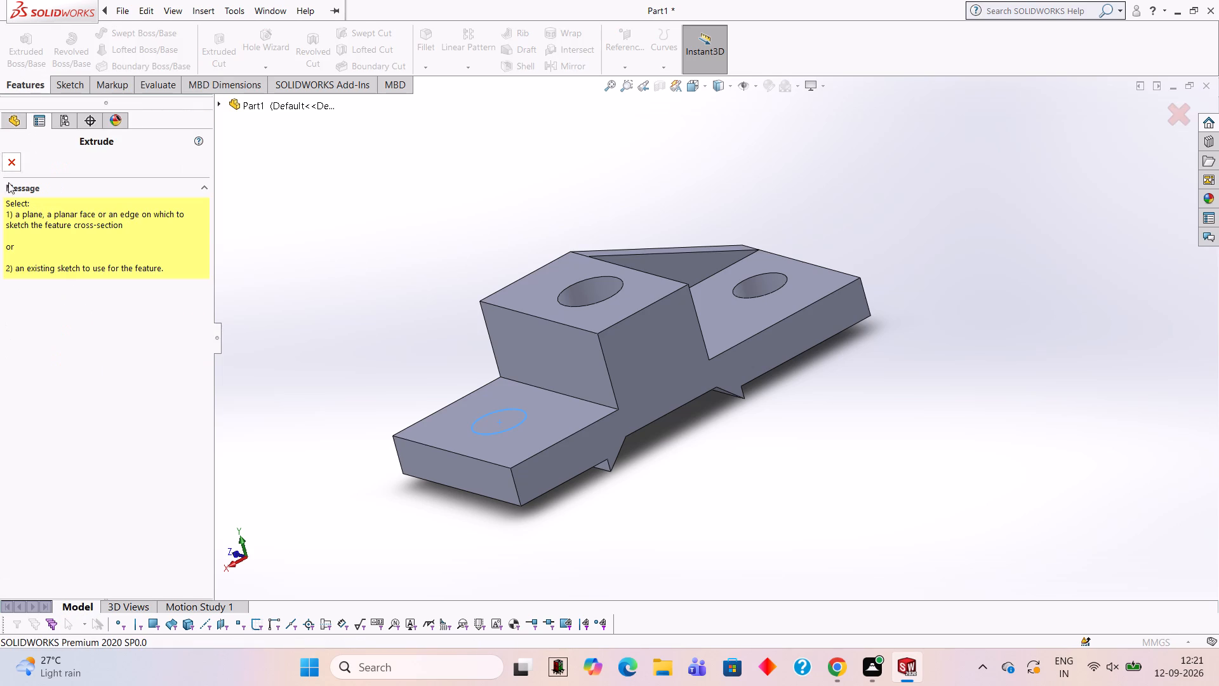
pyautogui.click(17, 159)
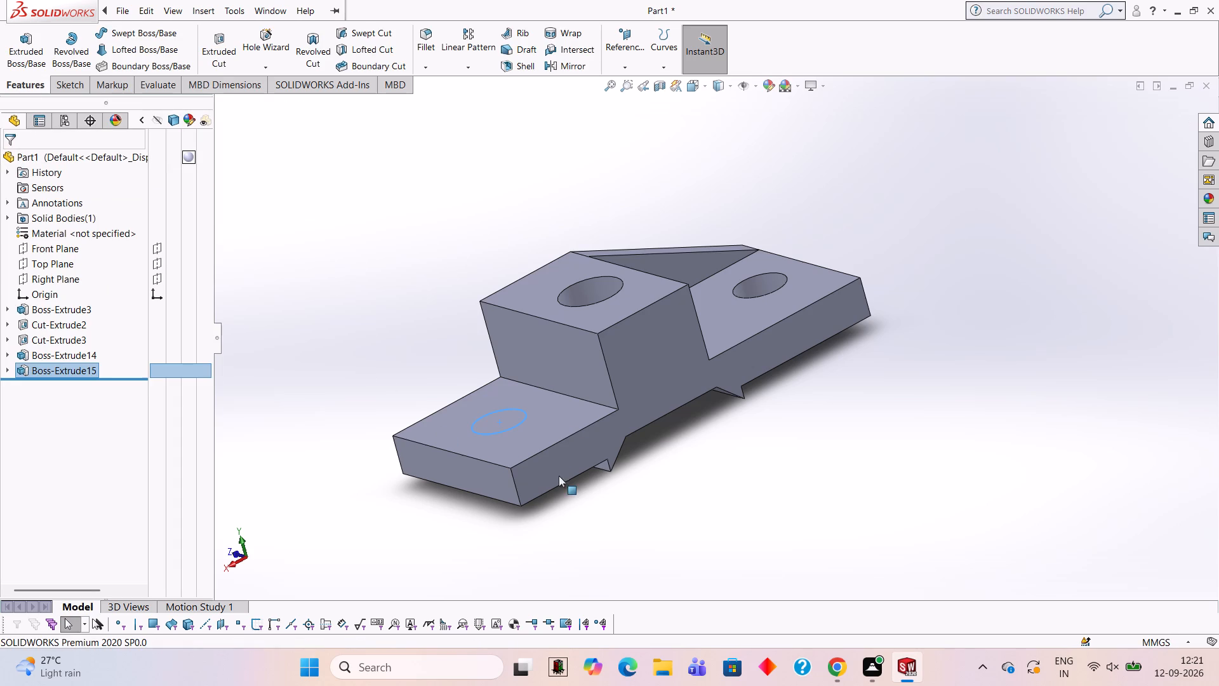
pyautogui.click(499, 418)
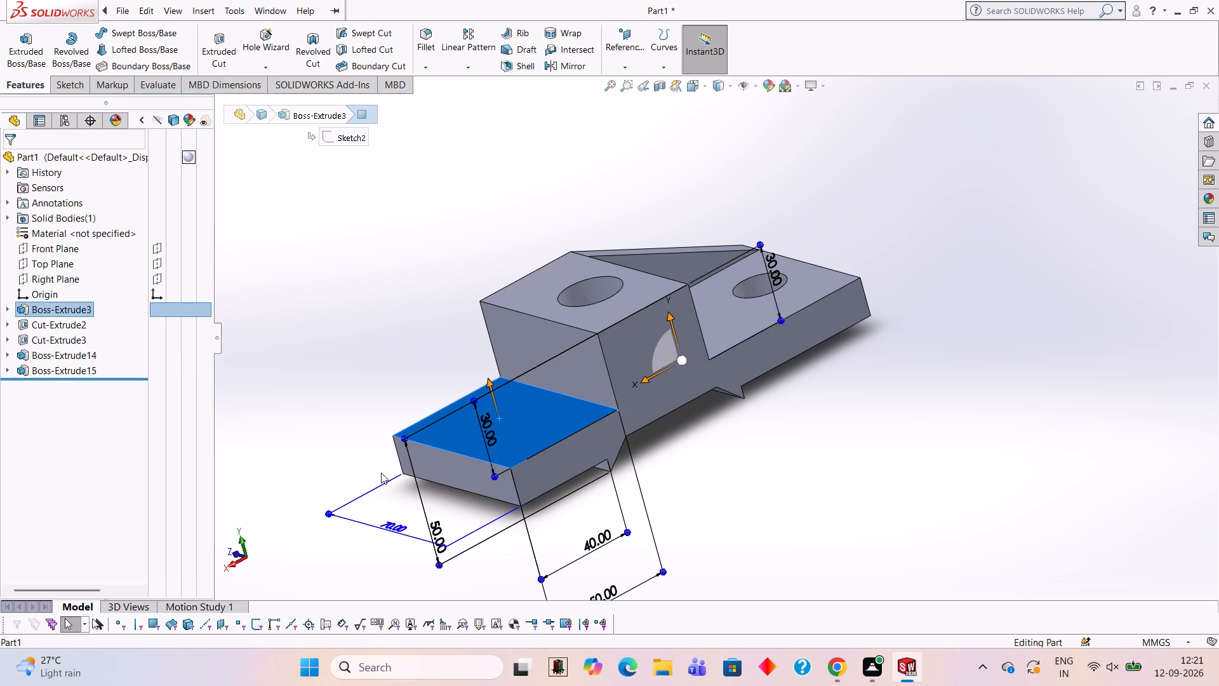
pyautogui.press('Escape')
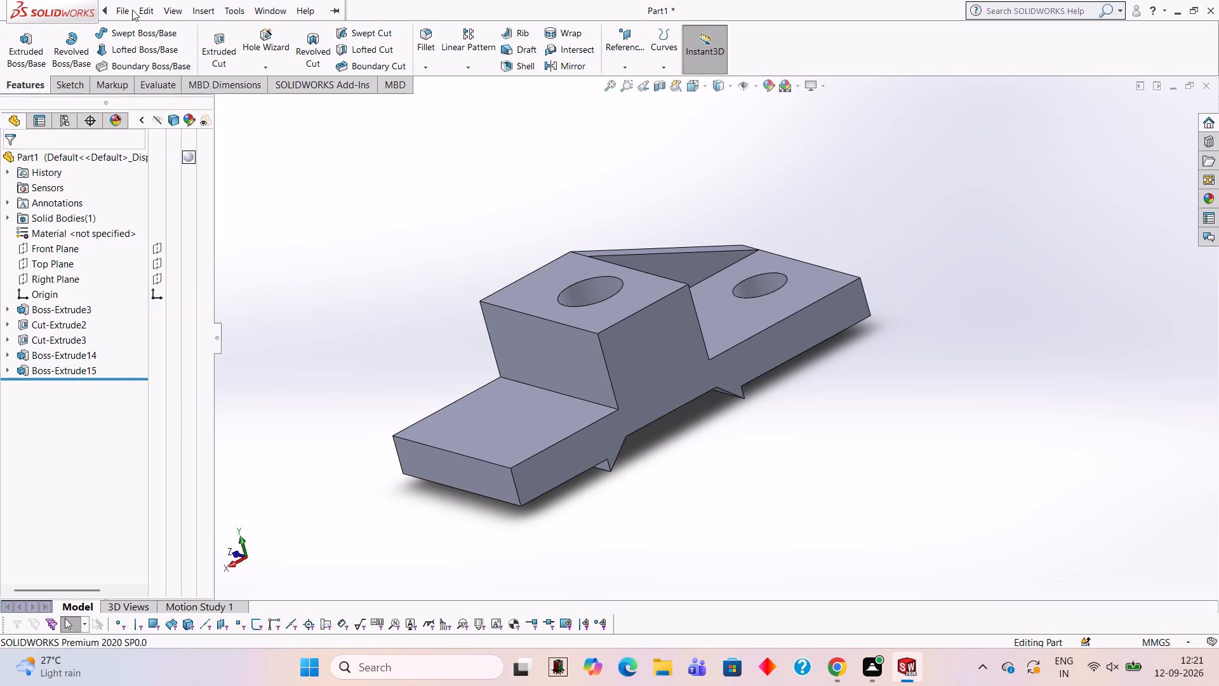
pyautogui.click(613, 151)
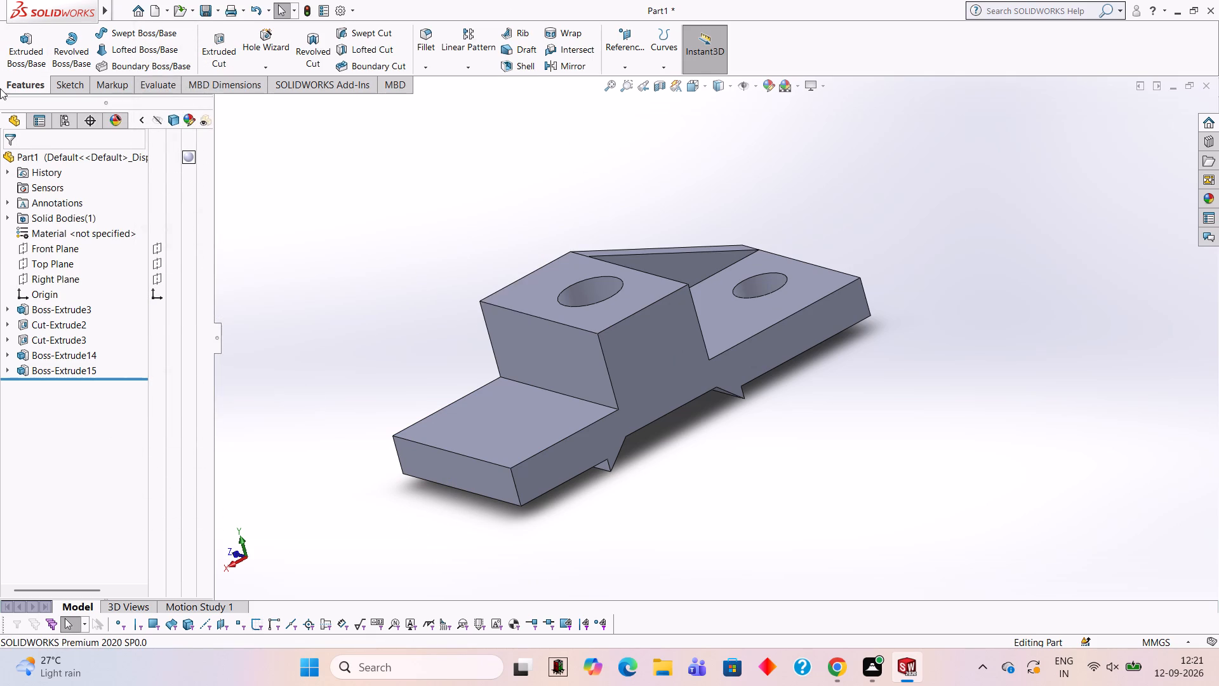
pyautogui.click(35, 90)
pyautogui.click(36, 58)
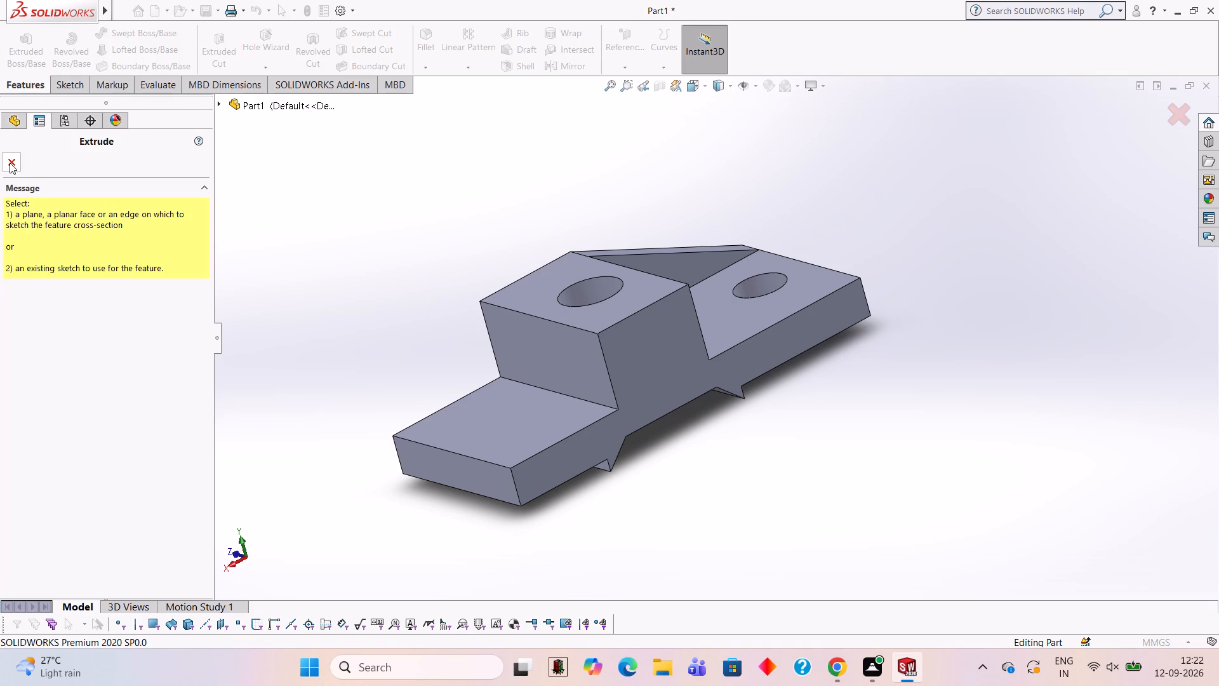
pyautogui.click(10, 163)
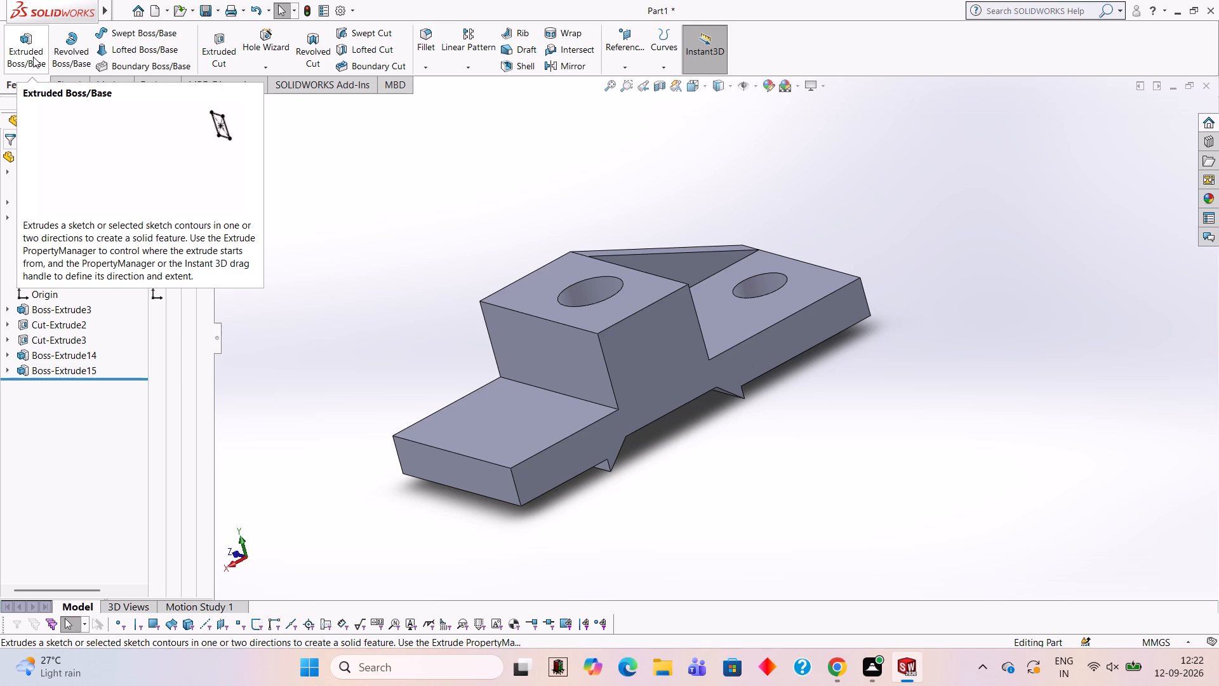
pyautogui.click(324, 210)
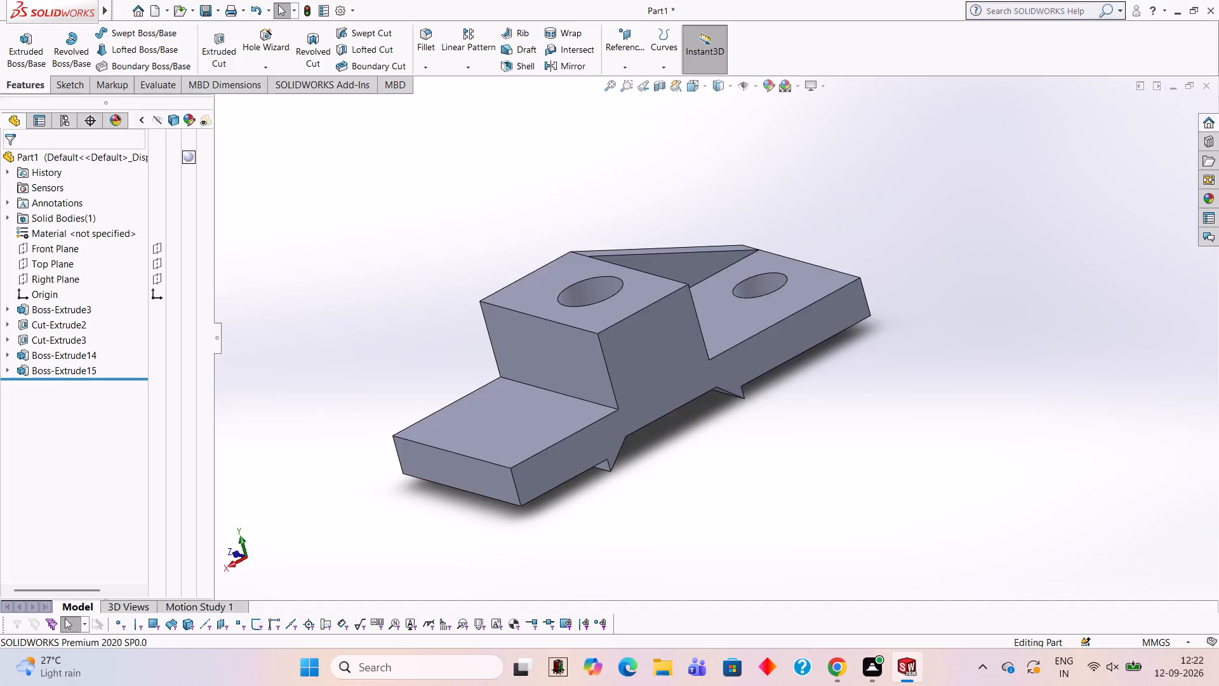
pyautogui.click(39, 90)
# Sketch a new circle of 10 mm radius near the middle of the top face of the arm without a hole.
pyautogui.click(61, 78)
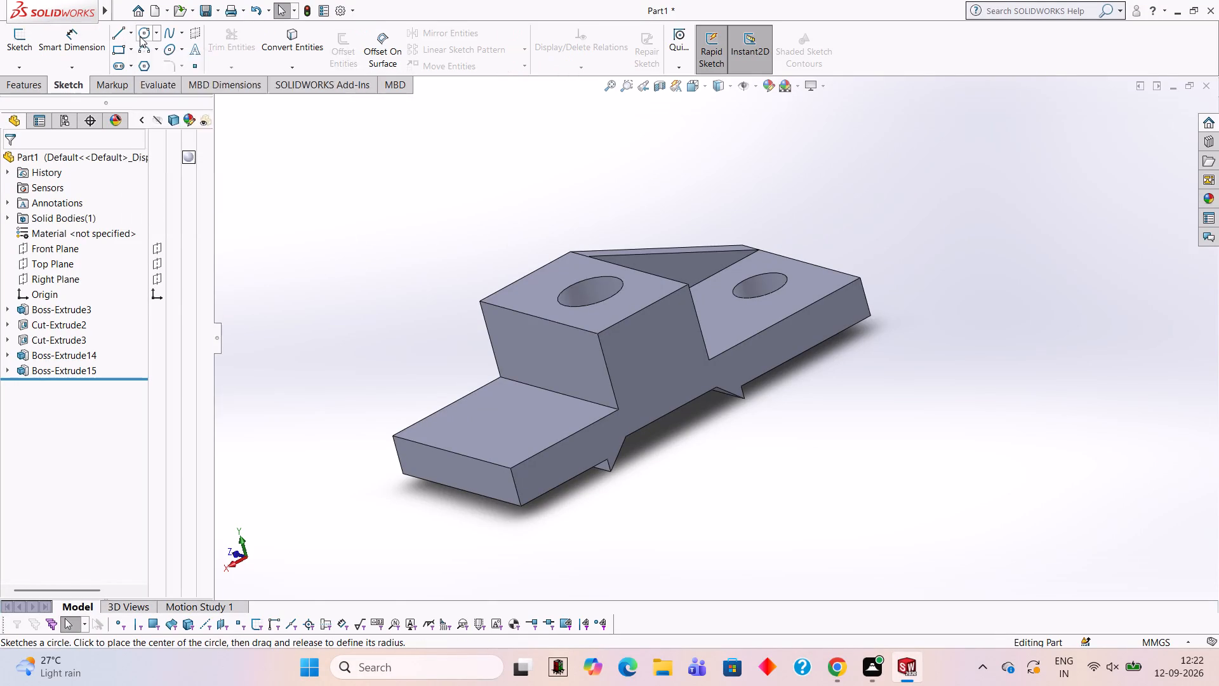
pyautogui.click(140, 36)
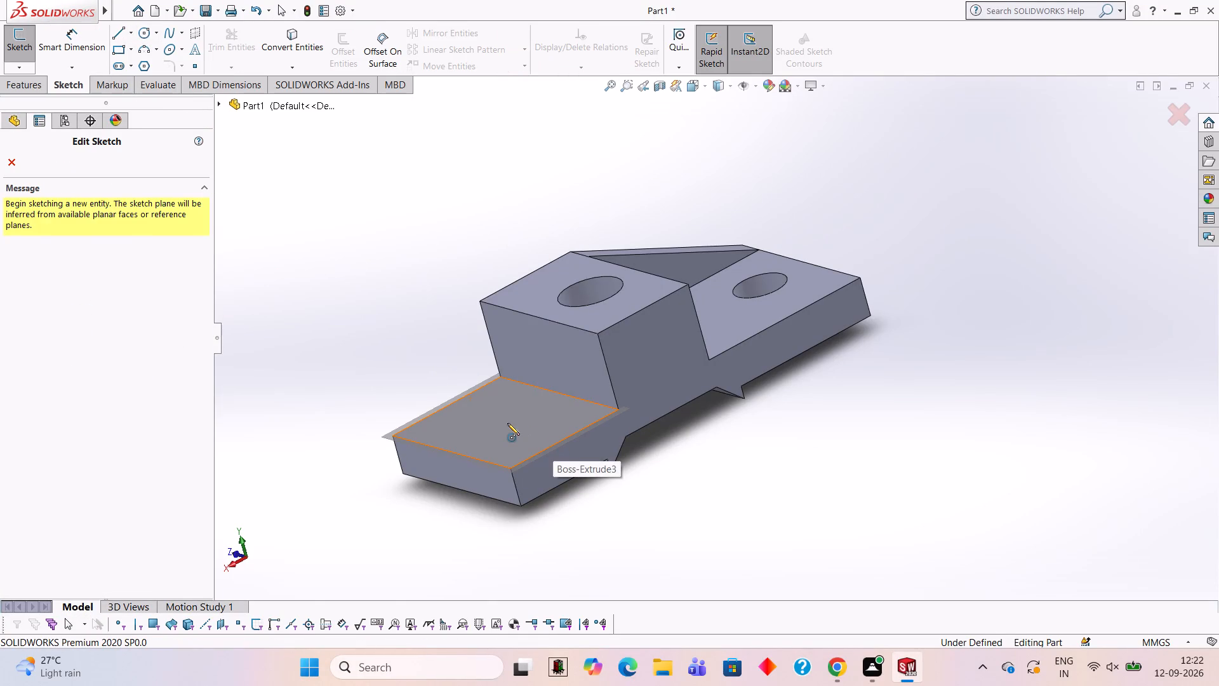
pyautogui.click(504, 421)
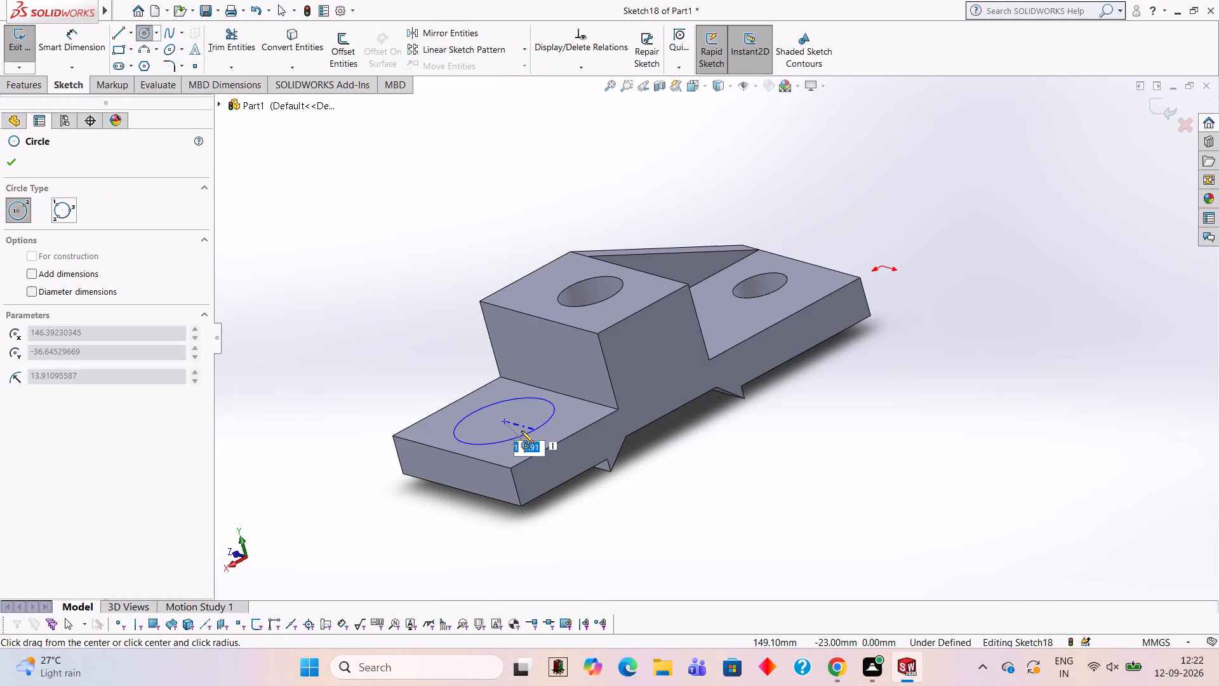
pyautogui.write('10')
pyautogui.press('Return')
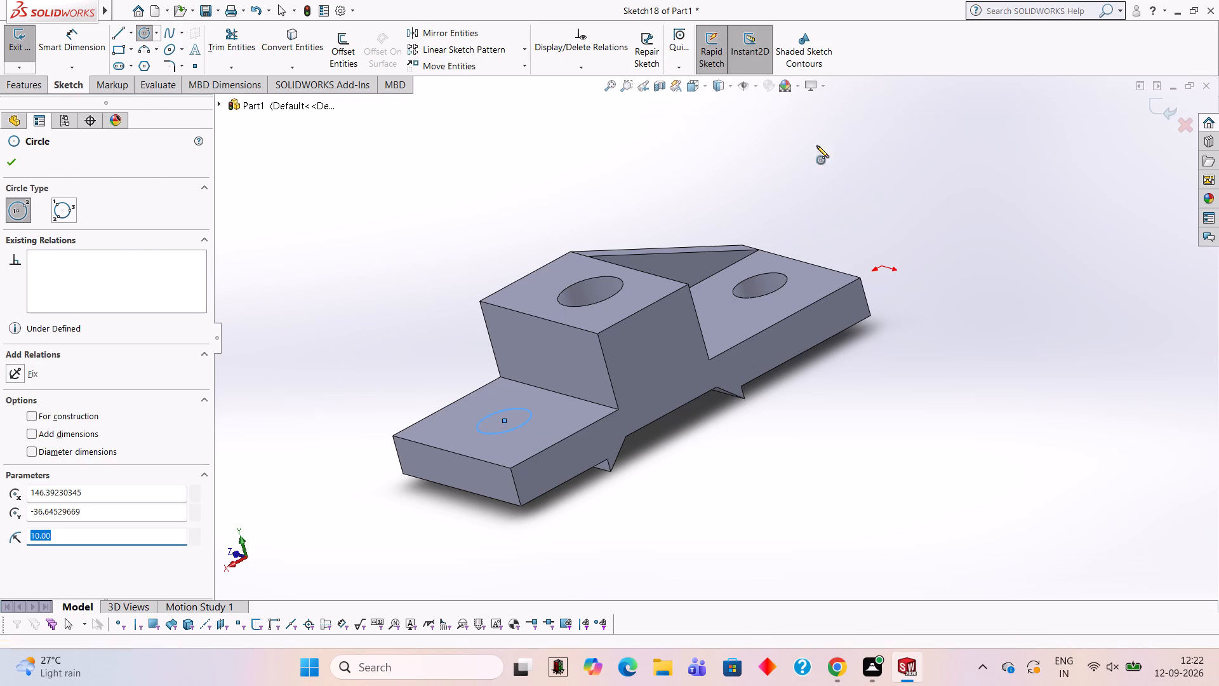
# Dimension the circle's centre 35 mm from the arm's outer corner, measured across the arm's depth.
pyautogui.click(86, 43)
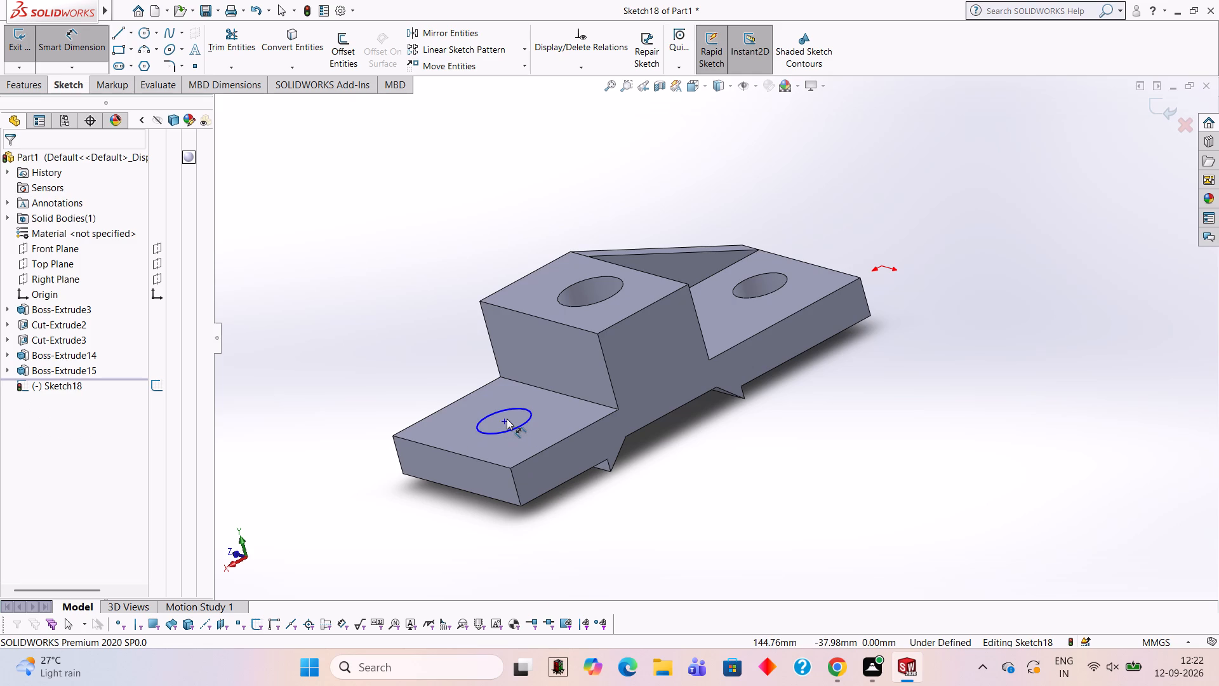
pyautogui.click(504, 420)
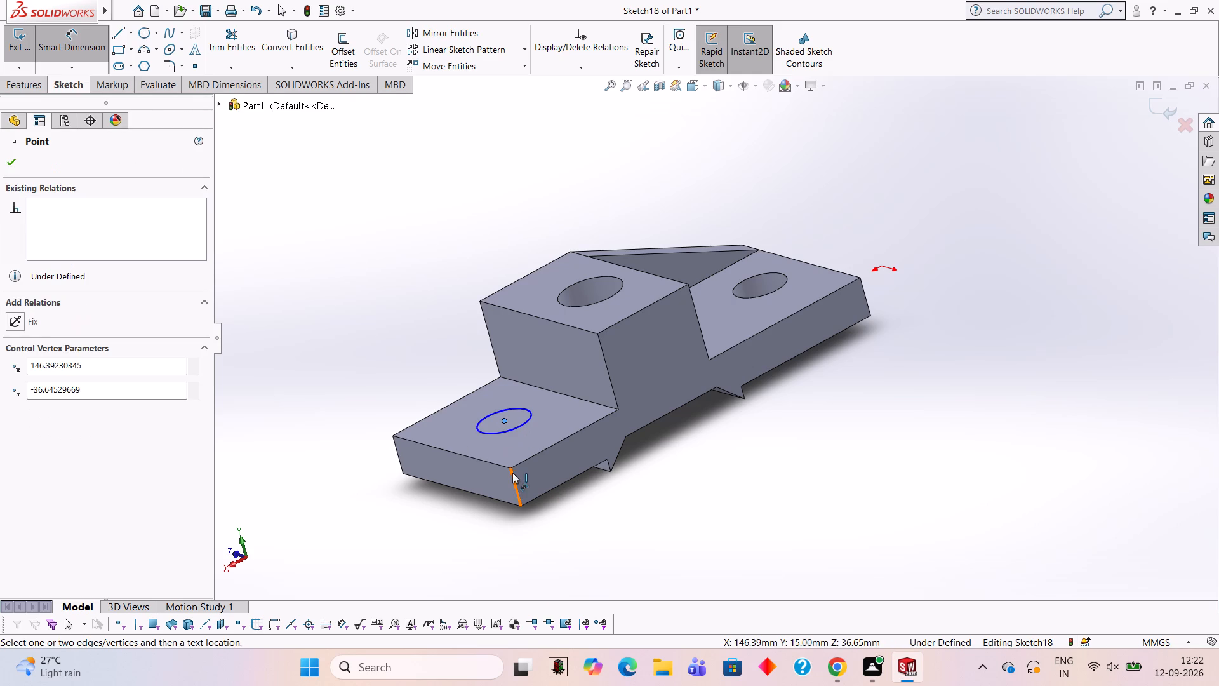
pyautogui.click(511, 469)
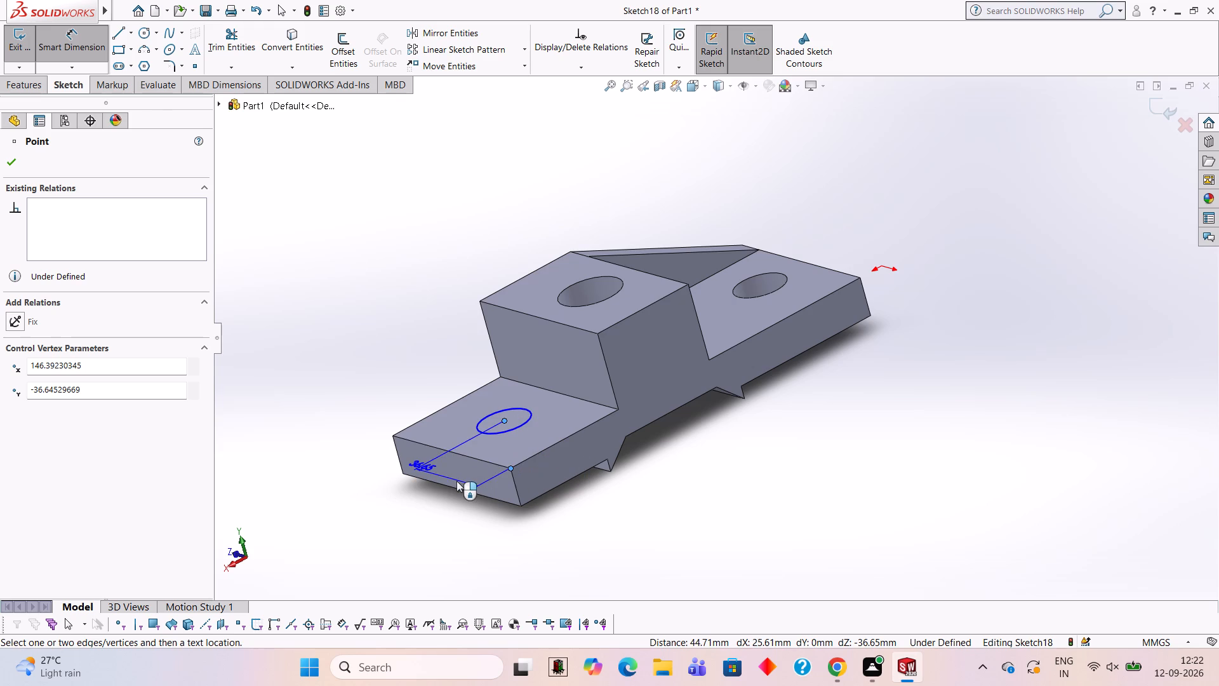
pyautogui.click(411, 516)
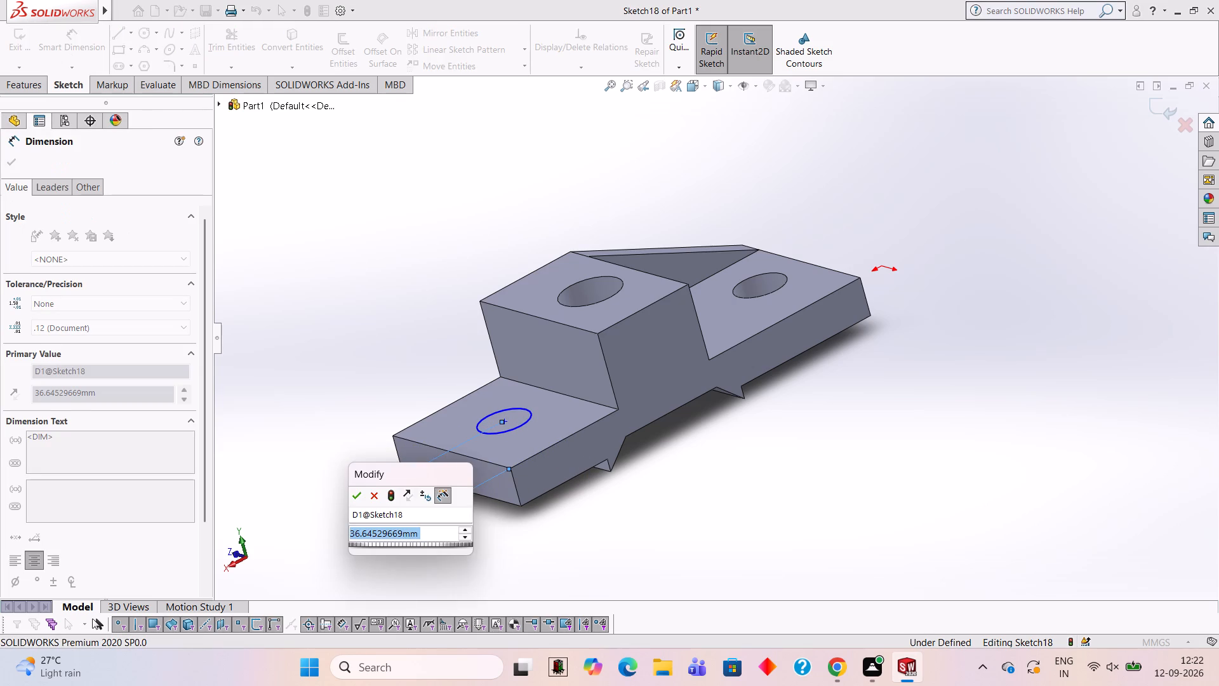
pyautogui.write('35')
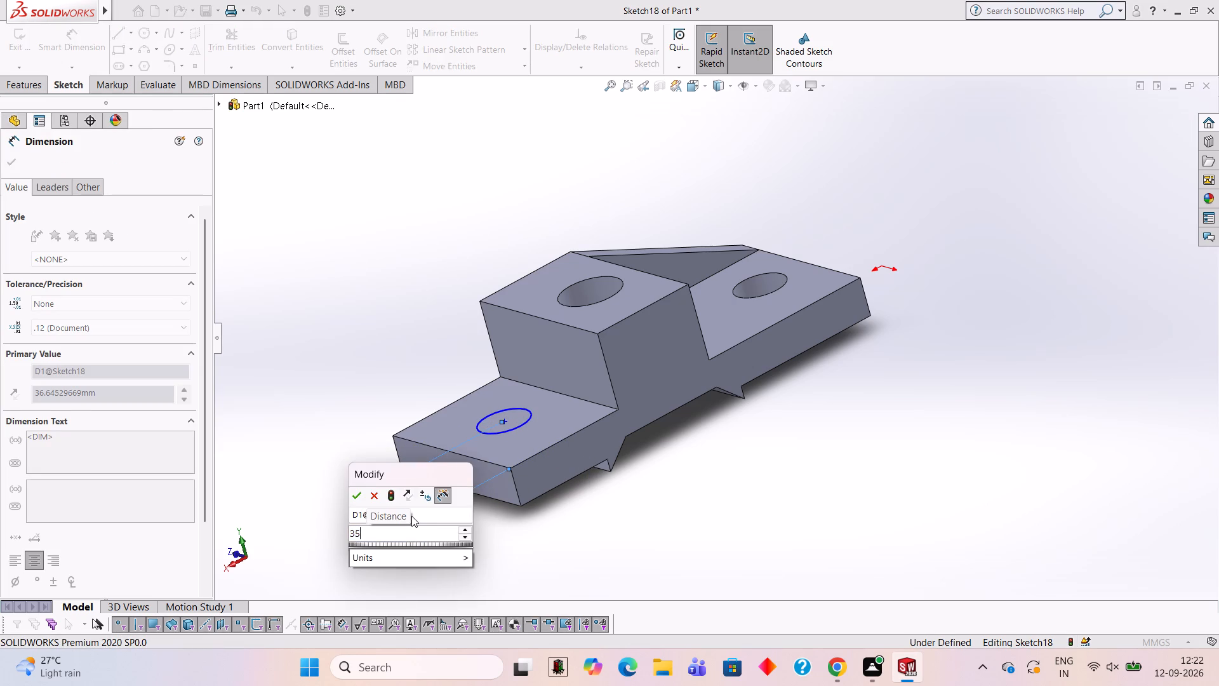
pyautogui.press('Return')
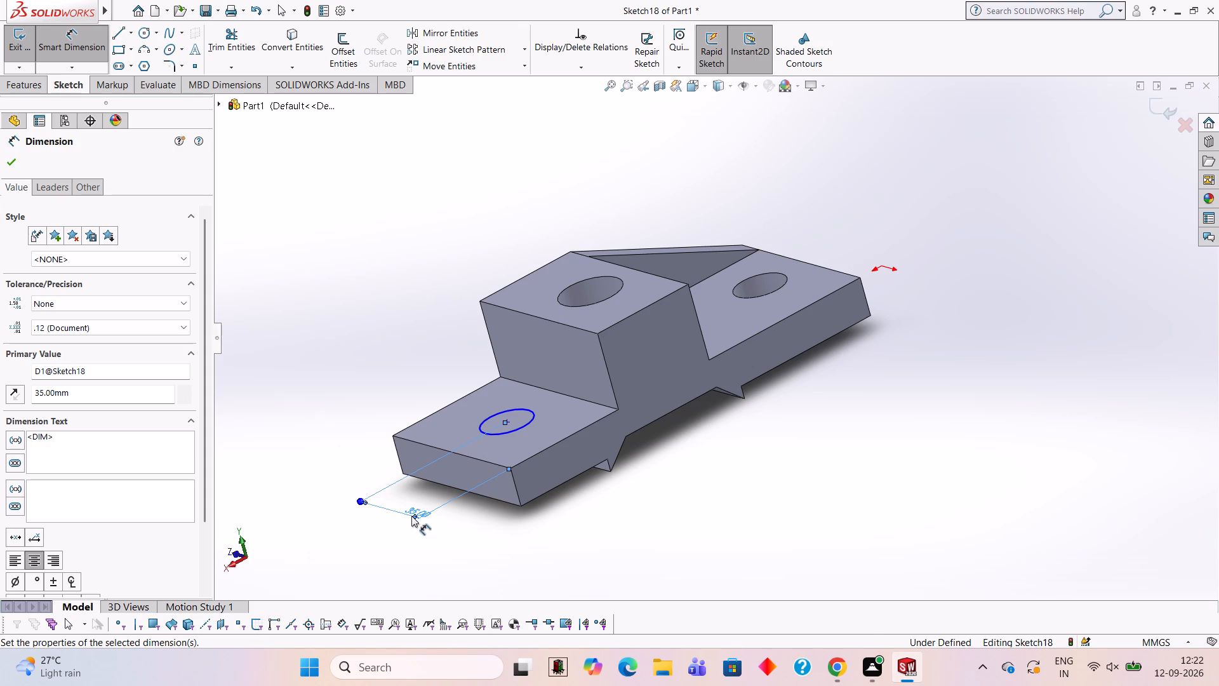
pyautogui.click(366, 487)
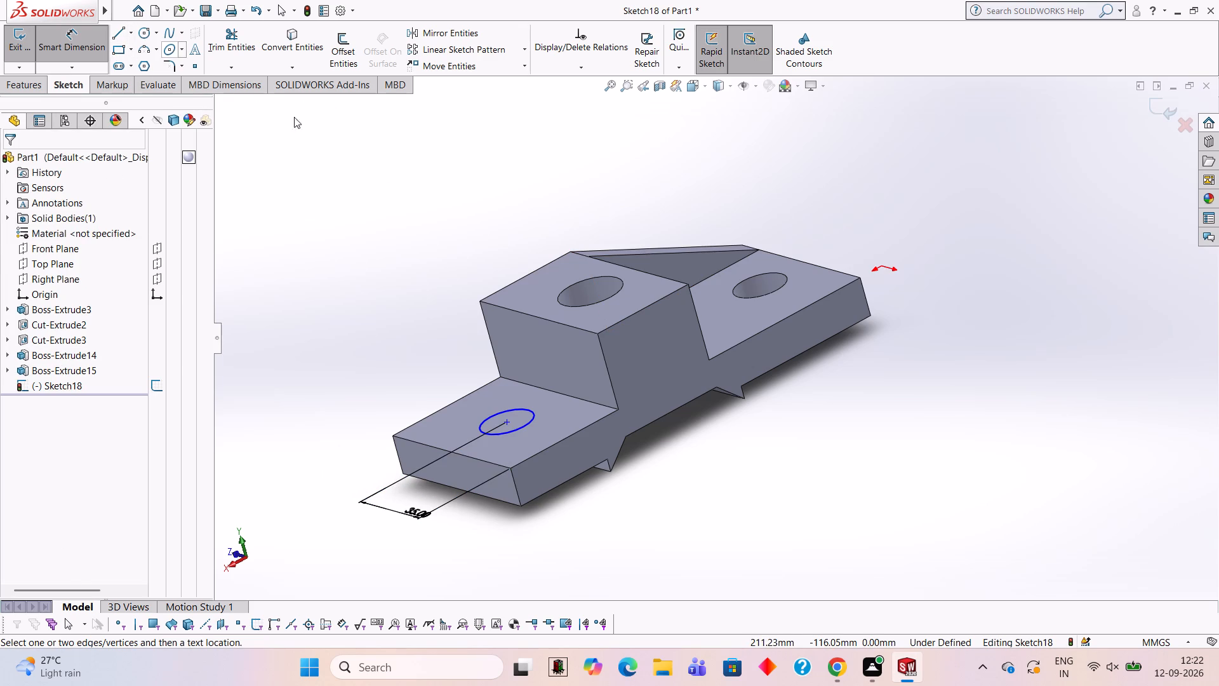
# Dimension the circle's centre 25 mm from the edge where the arm meets the raised centre.
pyautogui.click(508, 423)
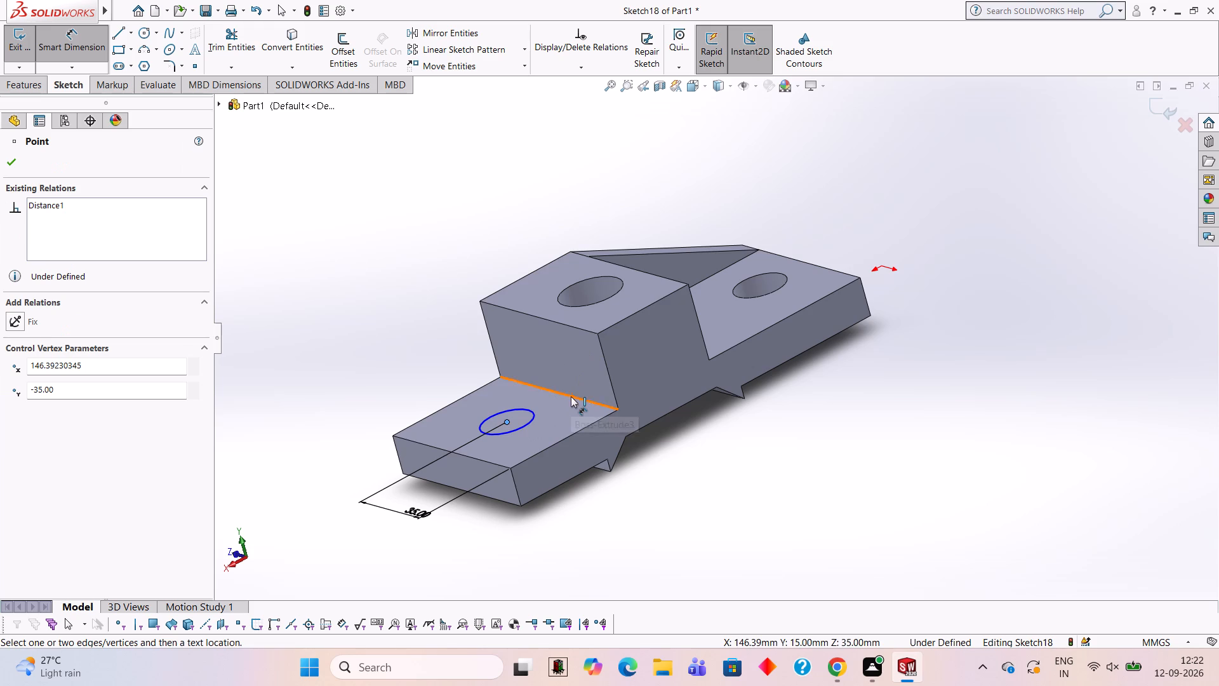
pyautogui.click(571, 396)
pyautogui.click(669, 514)
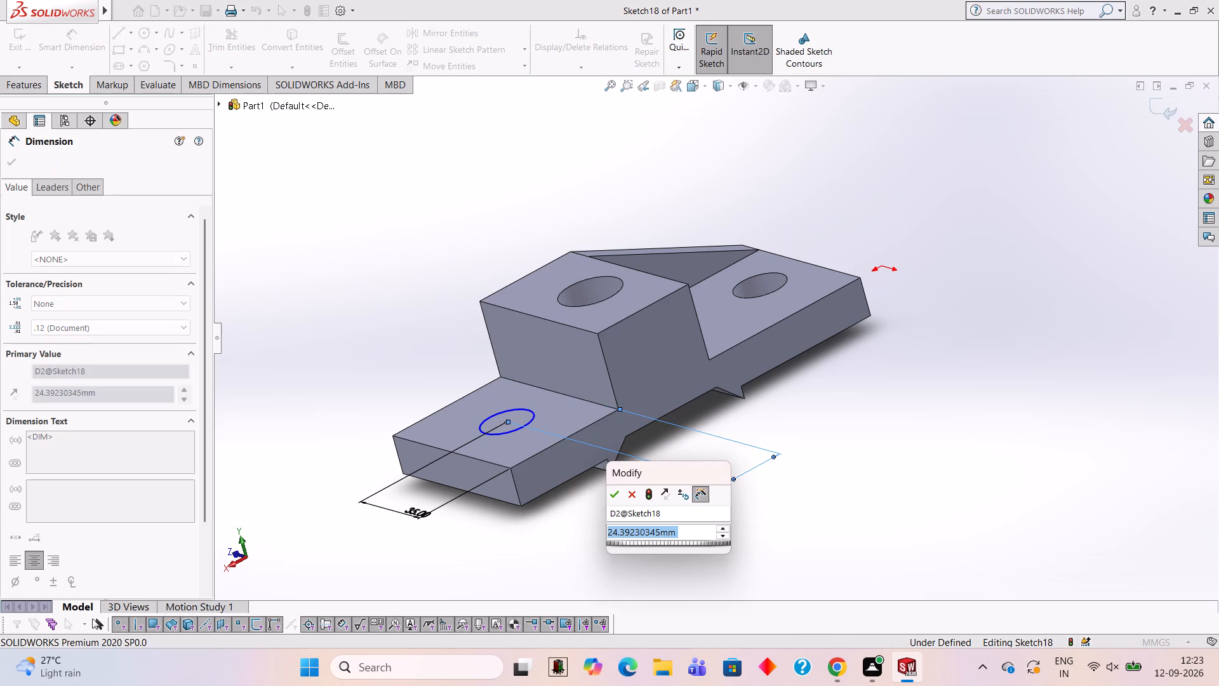
pyautogui.write('30')
pyautogui.press('BackSpace')
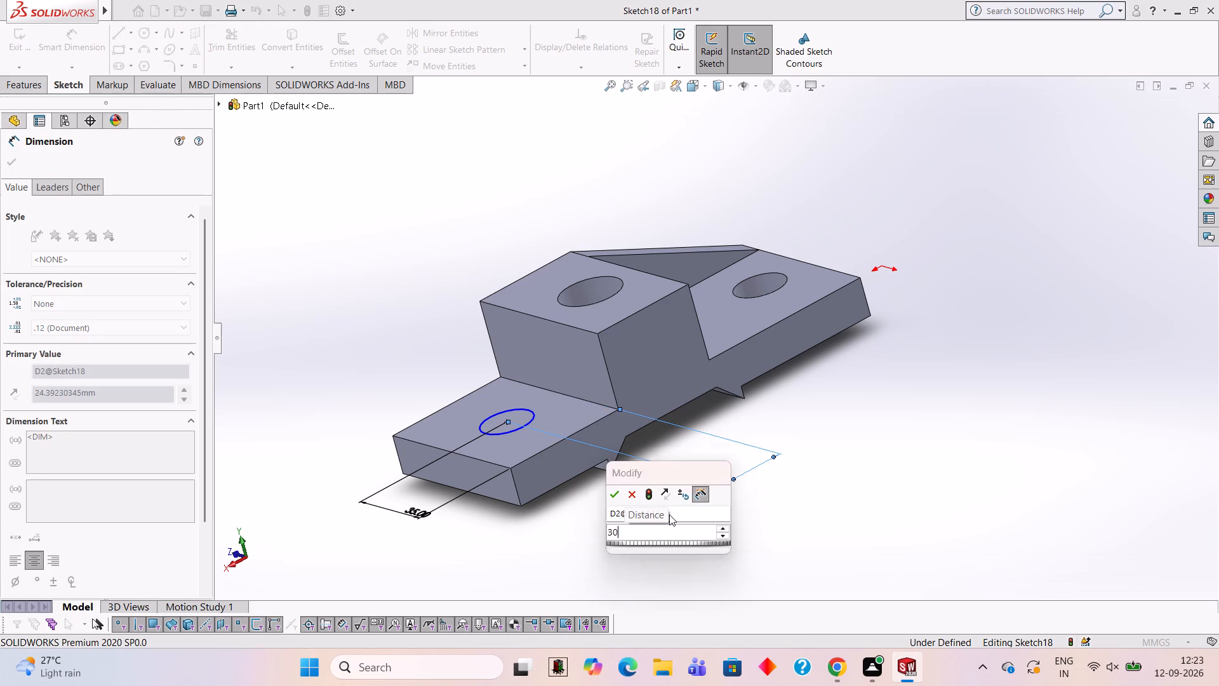
pyautogui.press('BackSpace')
pyautogui.write('25')
pyautogui.press('Return')
pyautogui.click(682, 453)
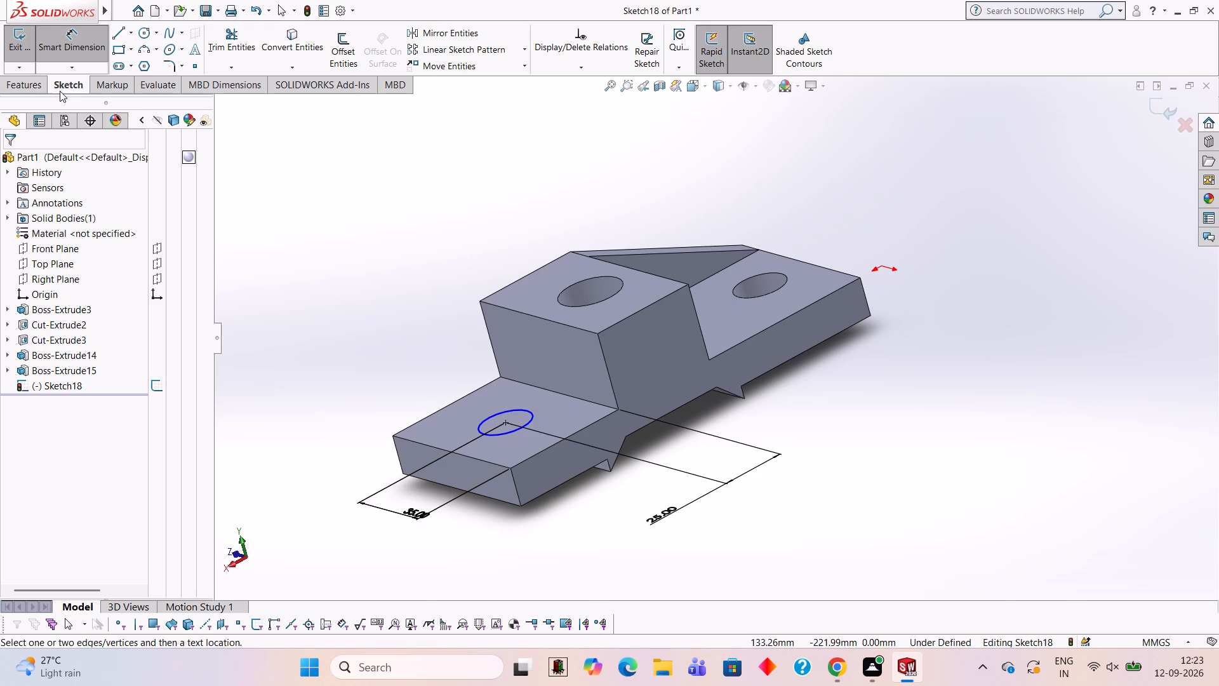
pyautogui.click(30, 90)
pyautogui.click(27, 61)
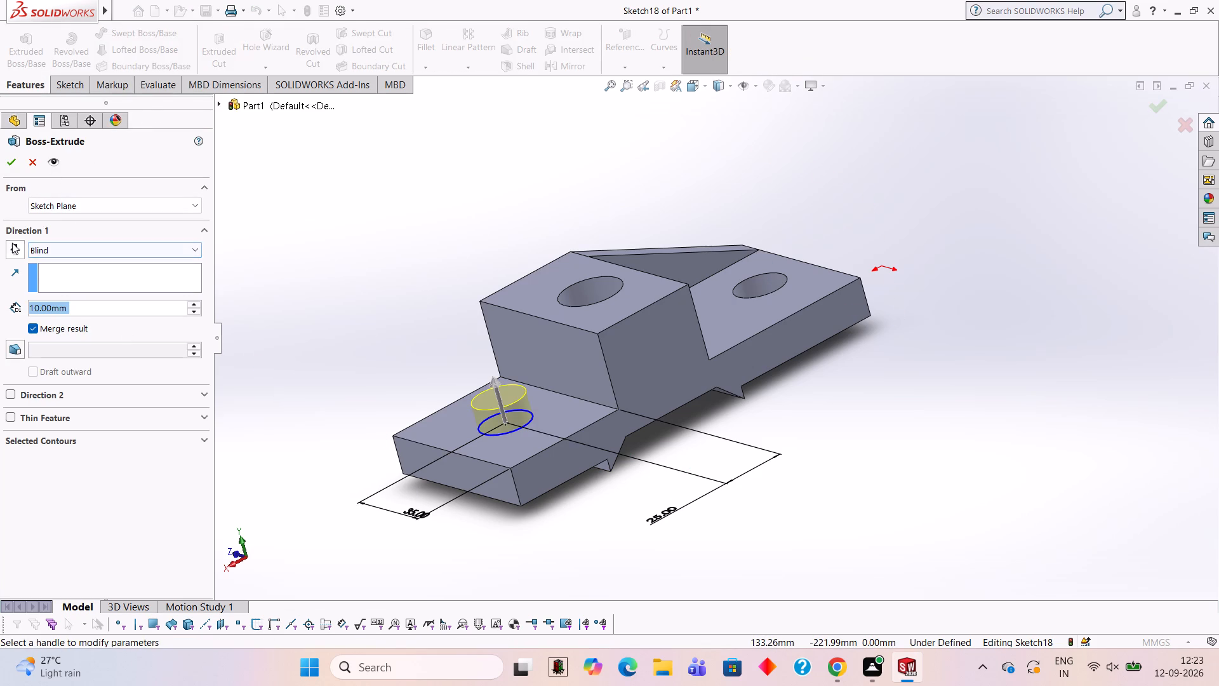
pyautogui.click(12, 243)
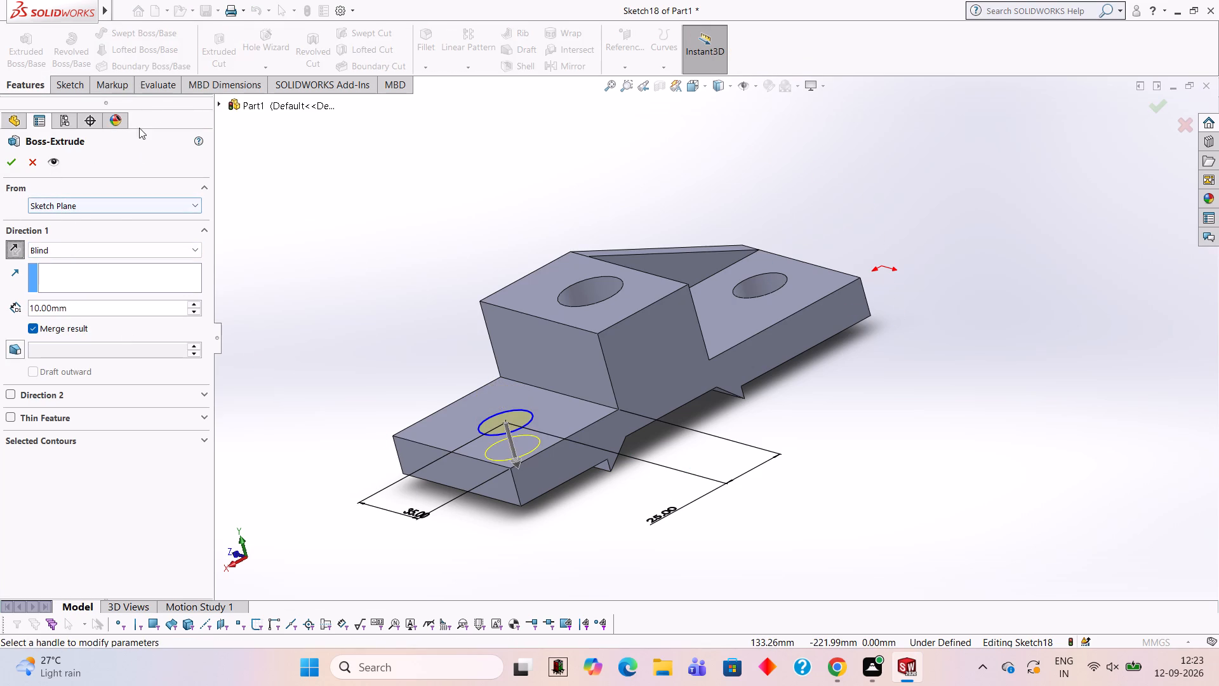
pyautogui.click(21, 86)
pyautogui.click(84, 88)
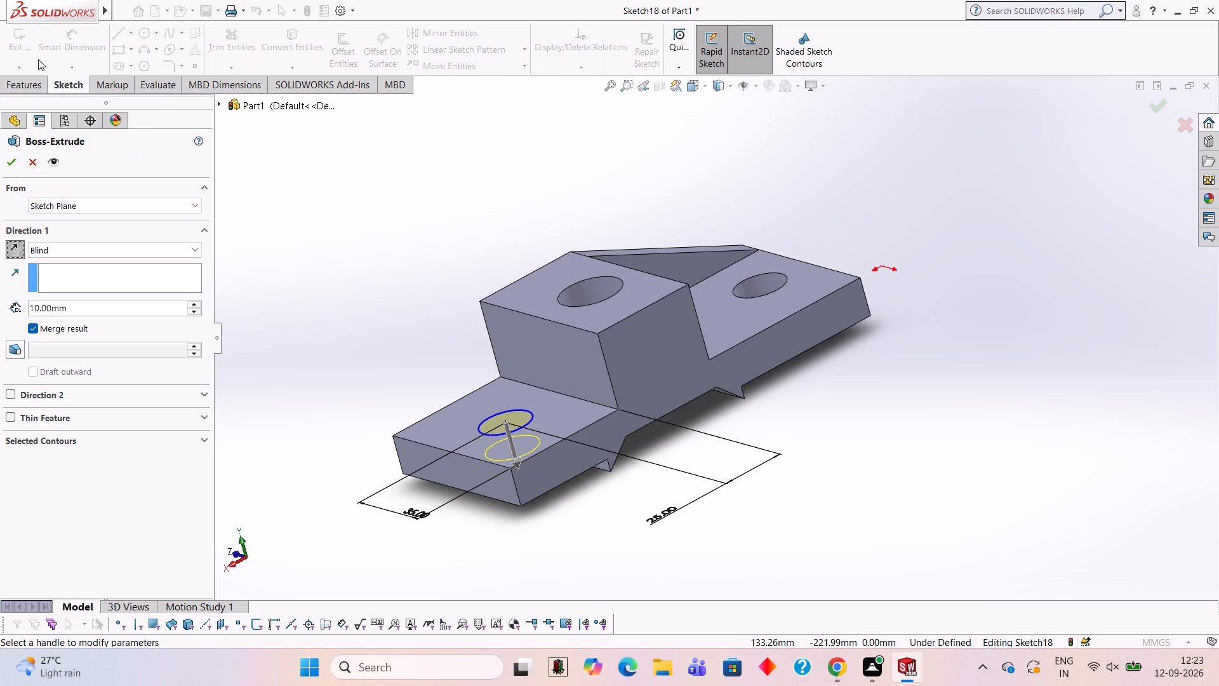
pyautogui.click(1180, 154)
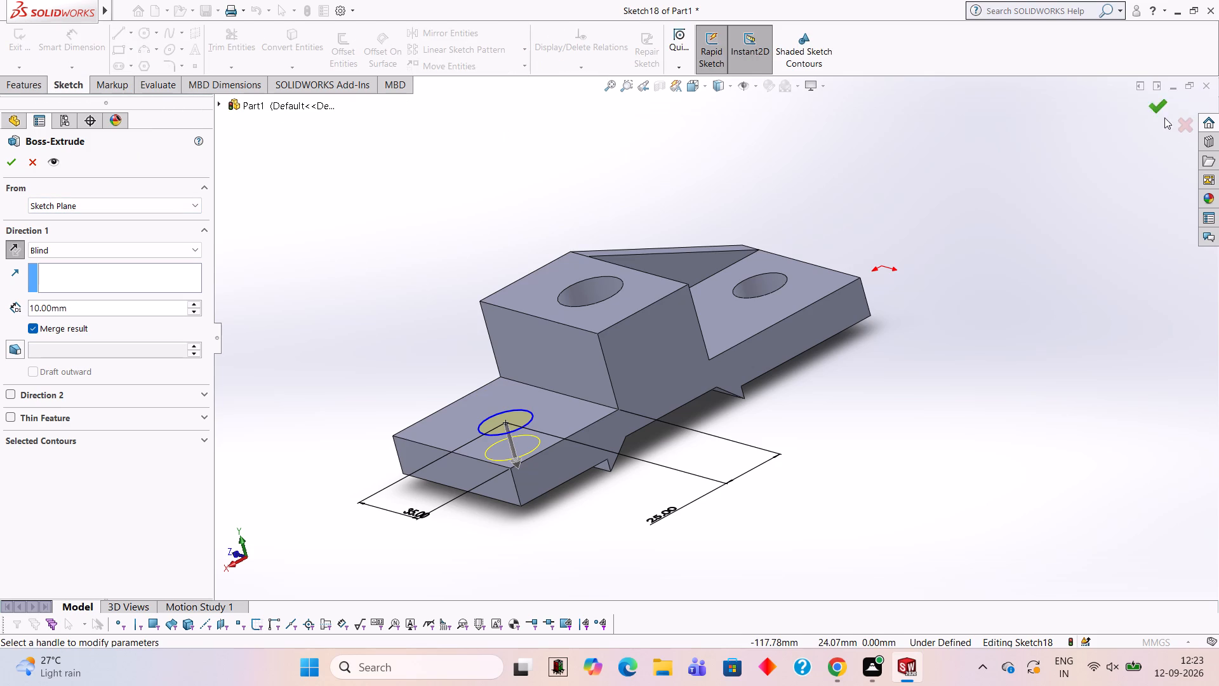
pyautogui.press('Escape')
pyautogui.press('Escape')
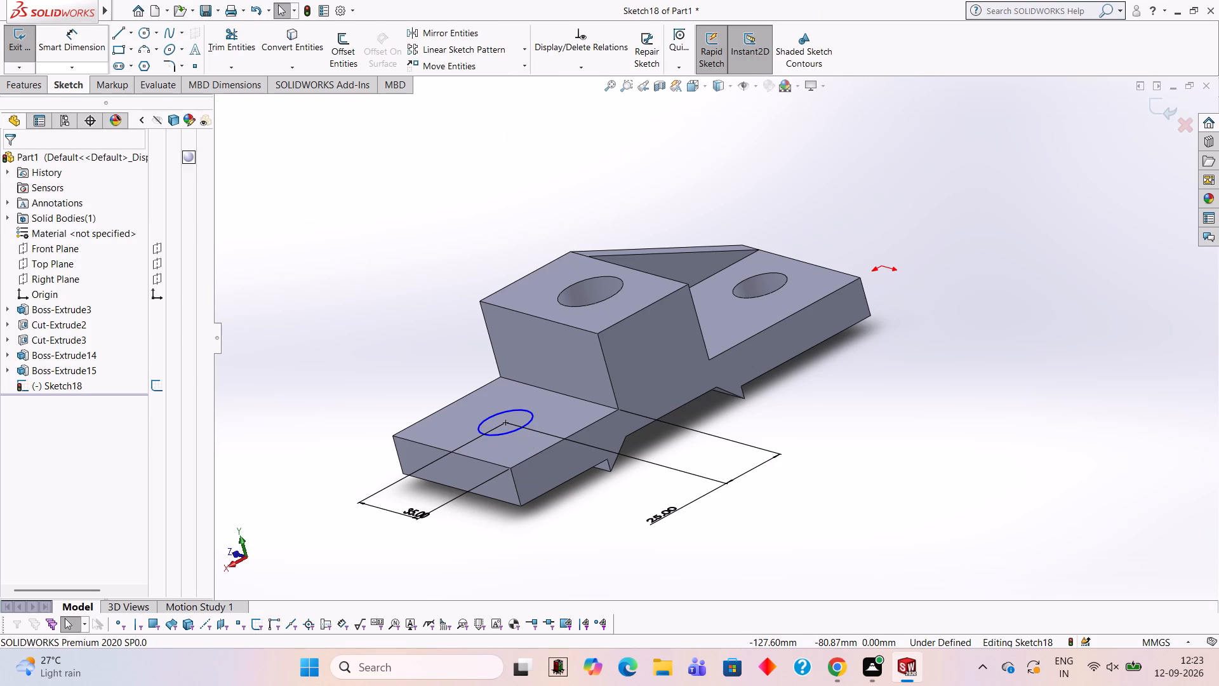
# Cut the circle 10 mm deep into the arm as a blind extruded cut.
pyautogui.click(31, 91)
pyautogui.click(237, 49)
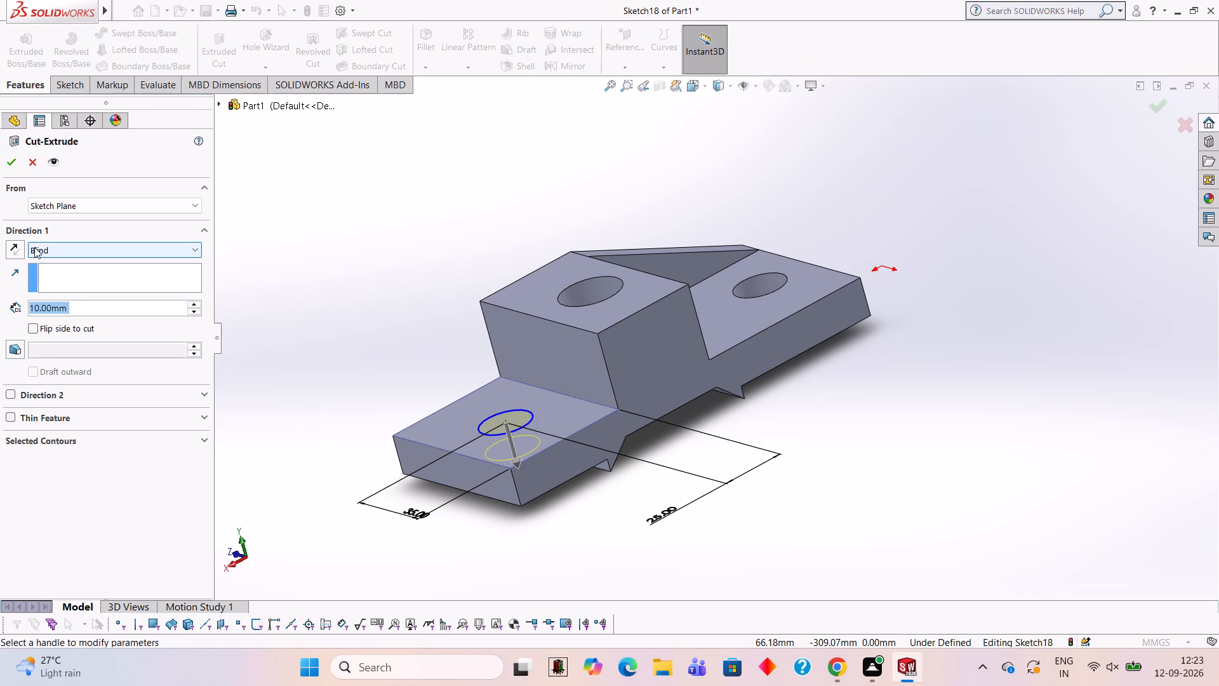
pyautogui.click(13, 169)
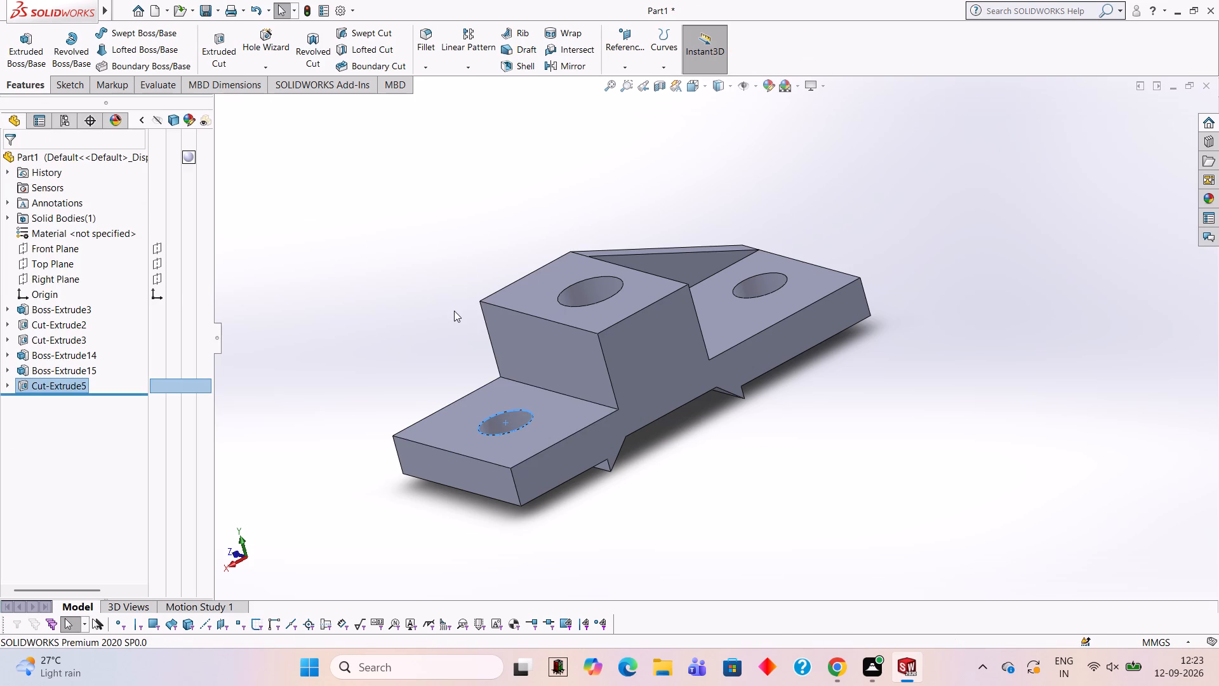
pyautogui.click(490, 274)
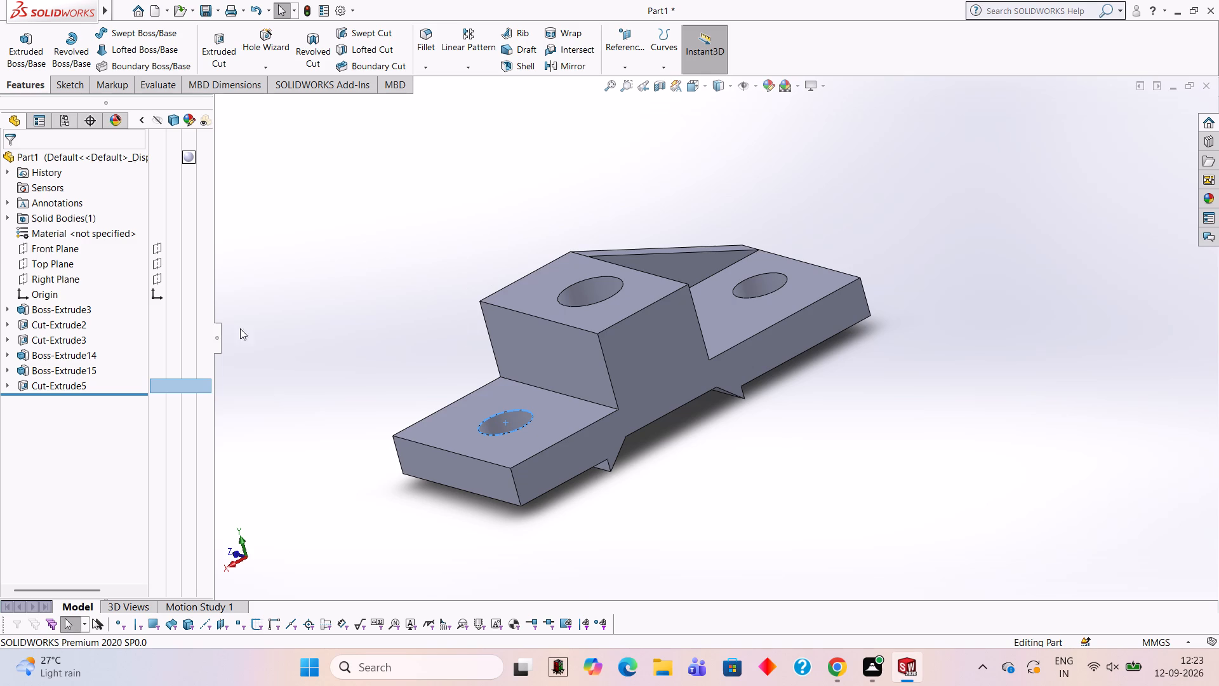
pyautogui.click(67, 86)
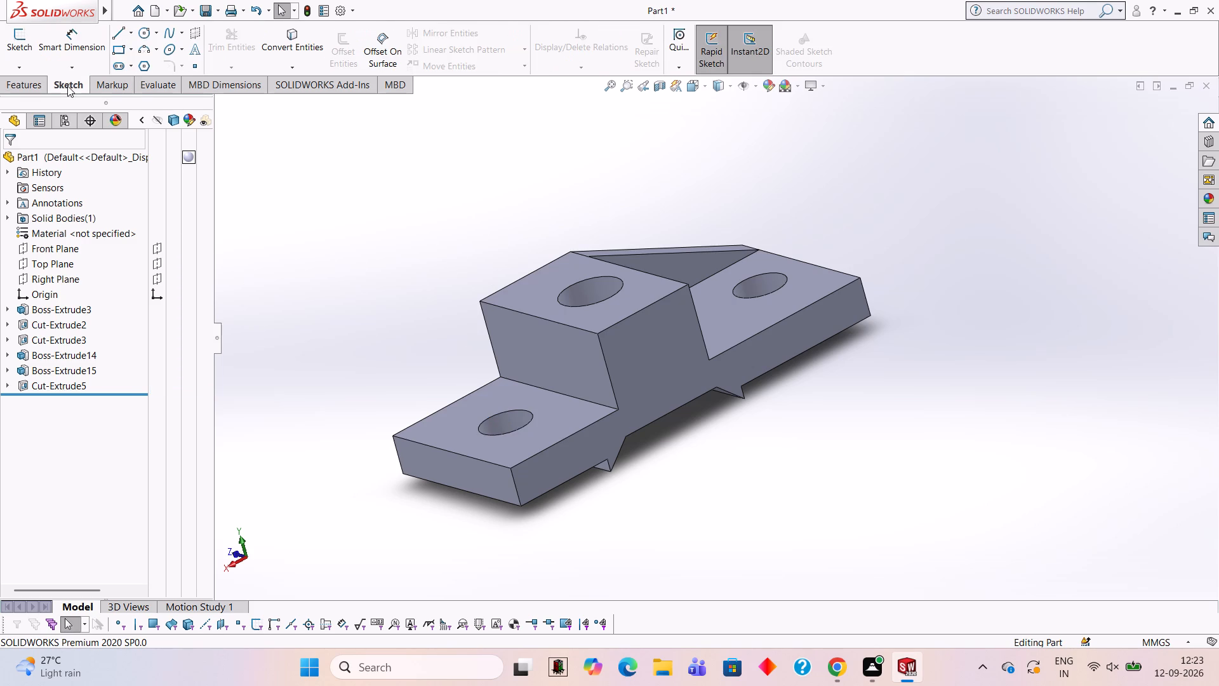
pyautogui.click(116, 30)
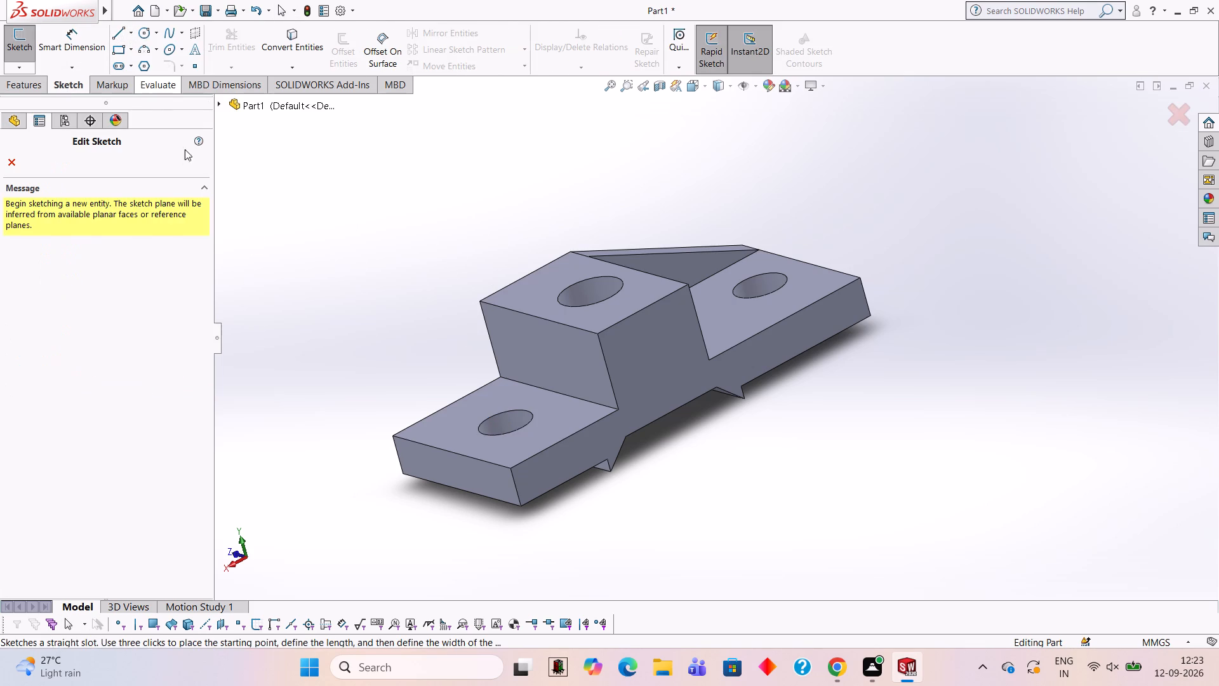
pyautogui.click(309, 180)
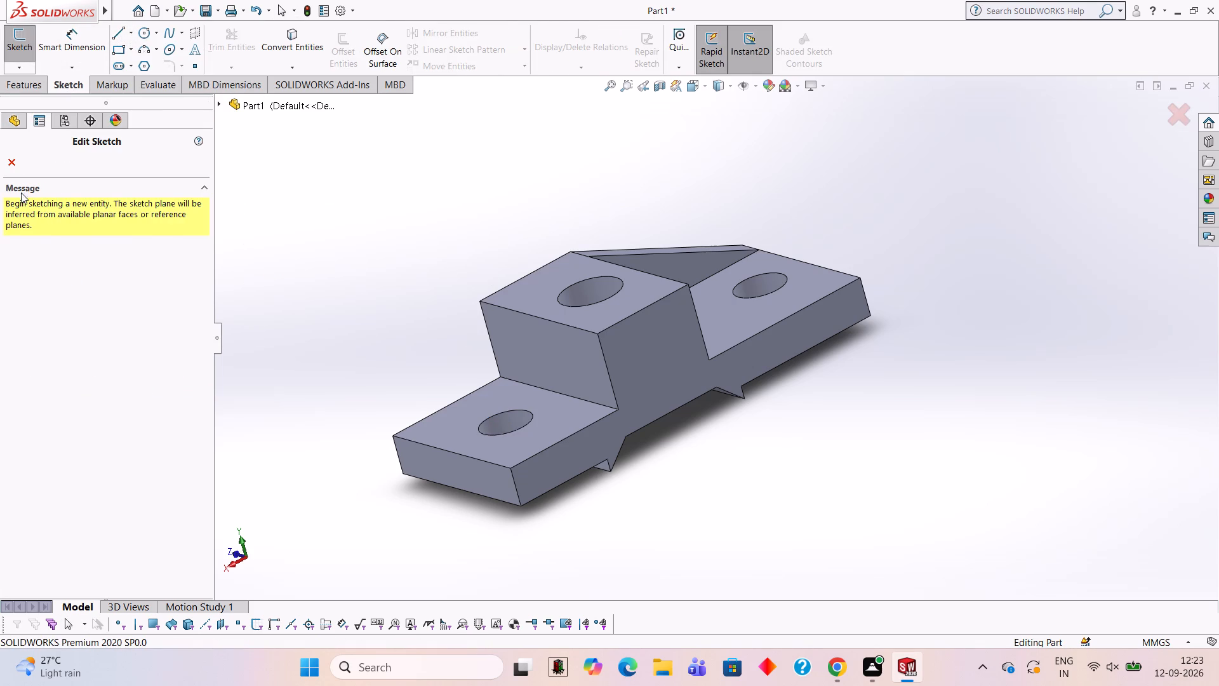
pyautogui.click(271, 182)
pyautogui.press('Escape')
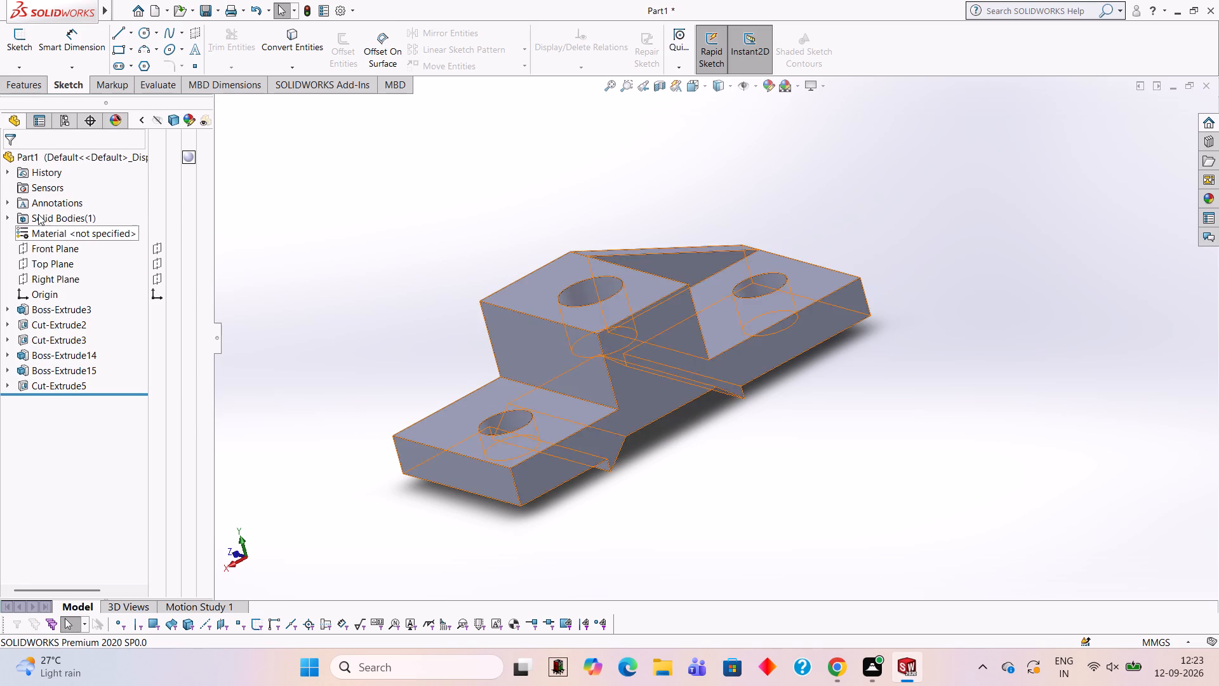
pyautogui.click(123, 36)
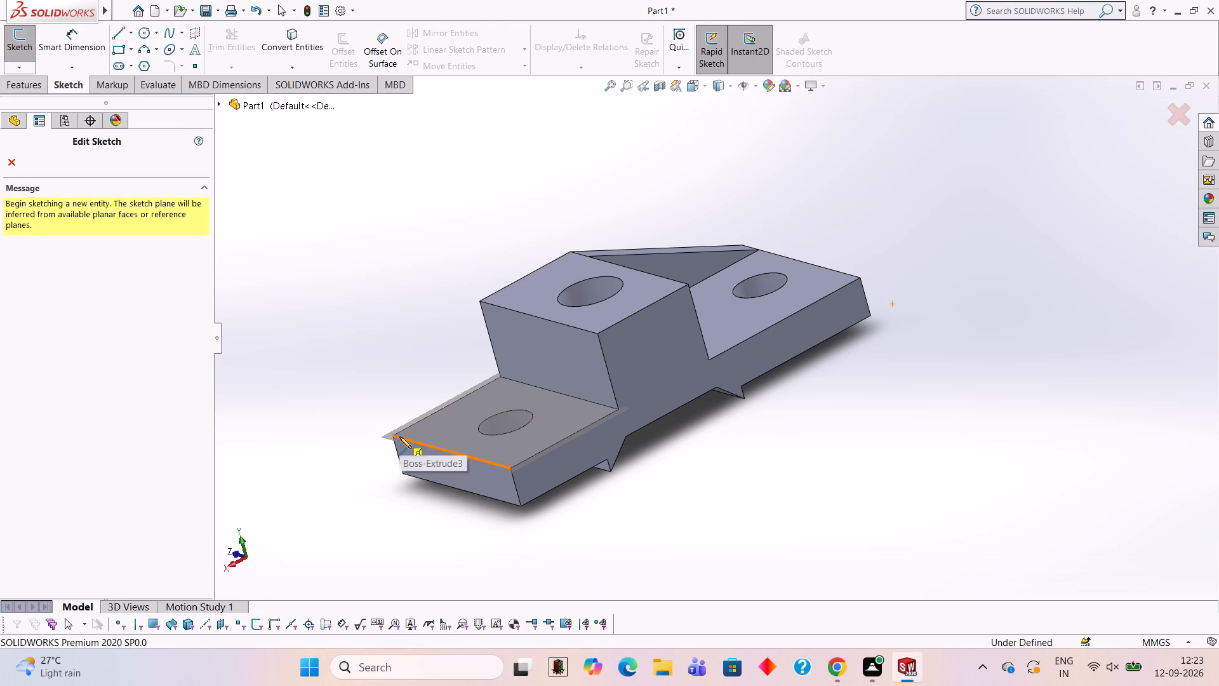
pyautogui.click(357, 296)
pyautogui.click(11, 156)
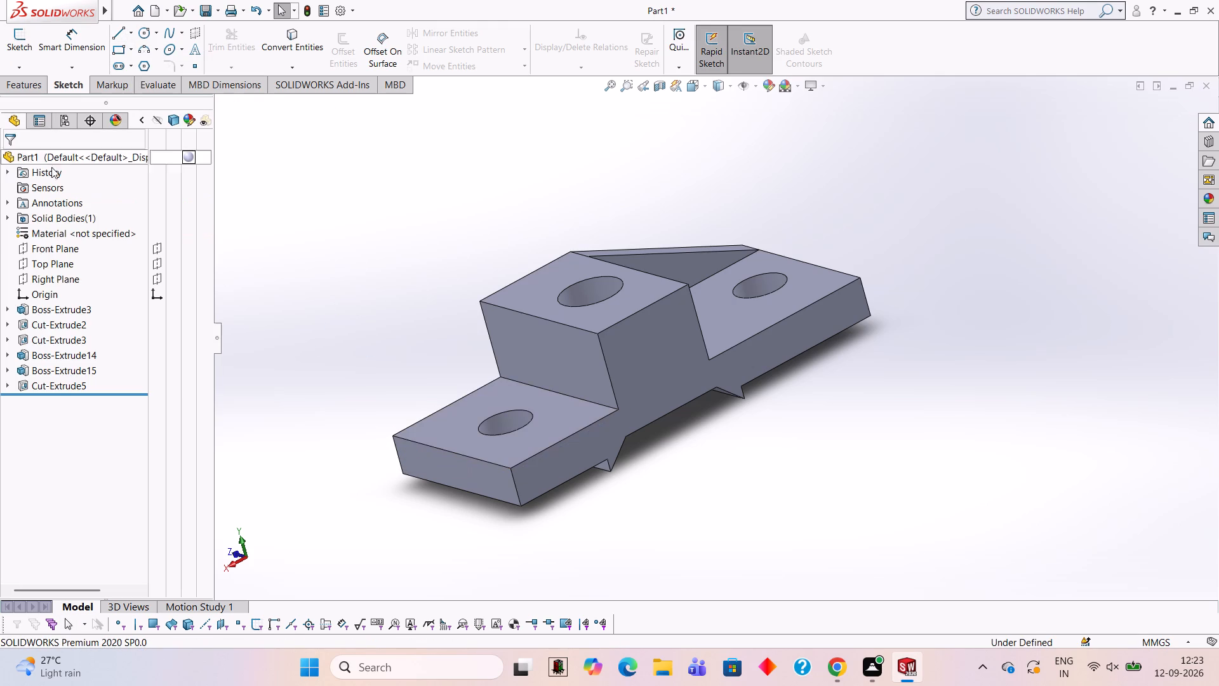
# On the raised centre's face above the newly holed arm, sketch a closed triangle with sides about 30, 88 and 105 mm, reaching the arm's outer corner.
pyautogui.click(506, 361)
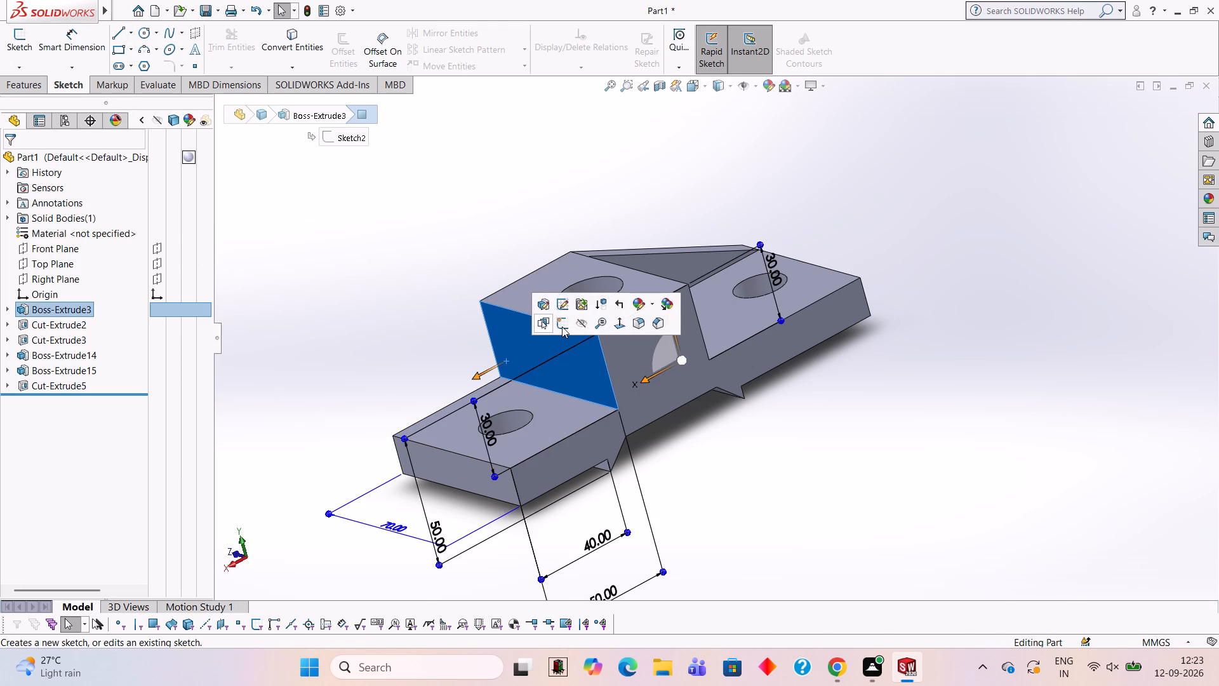
pyautogui.click(565, 325)
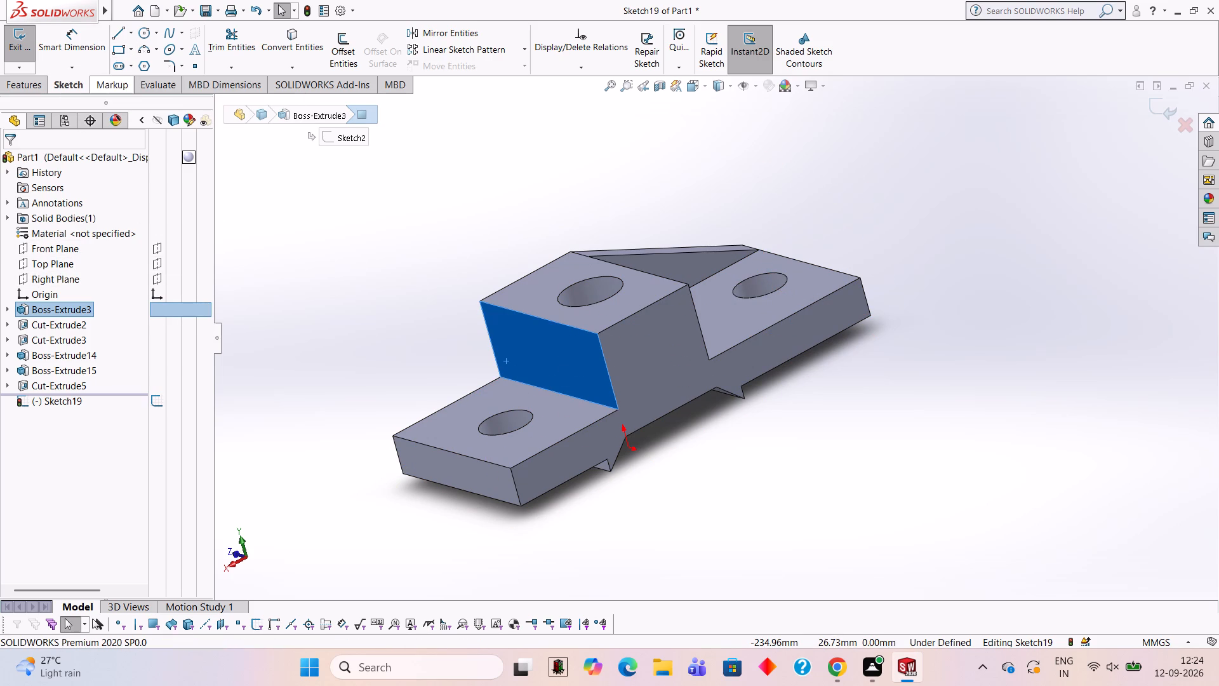
pyautogui.click(118, 39)
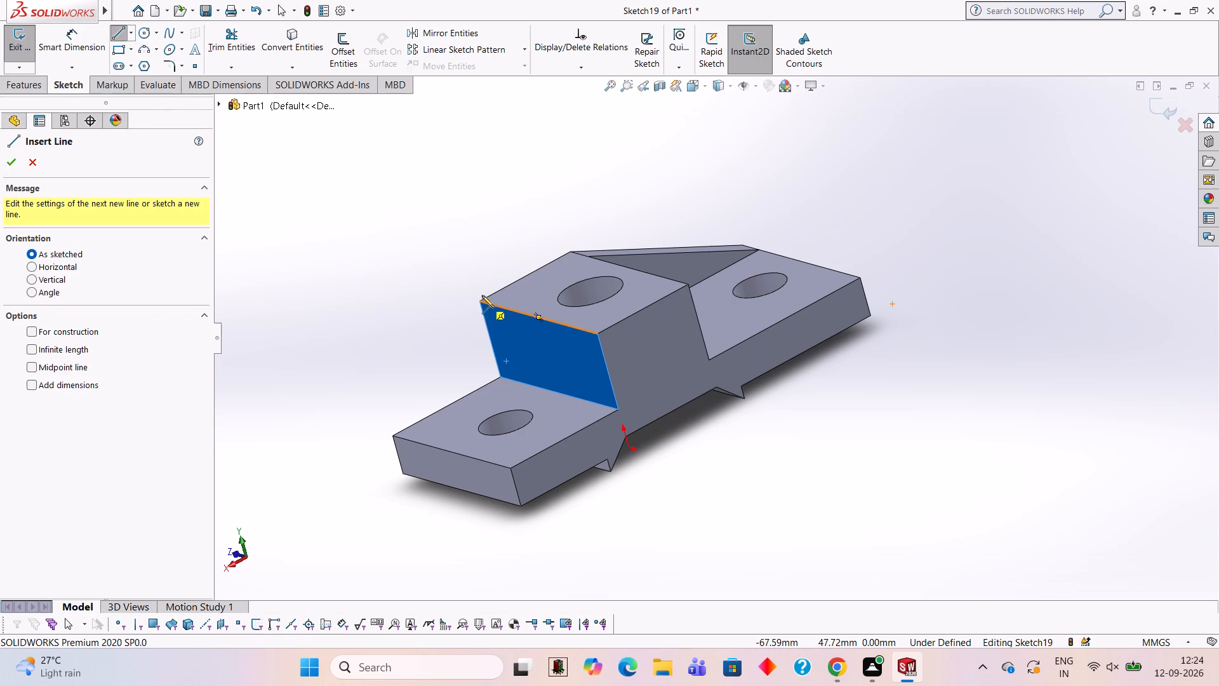
pyautogui.scroll(3, 482, 295)
pyautogui.scroll(-5, 482, 295)
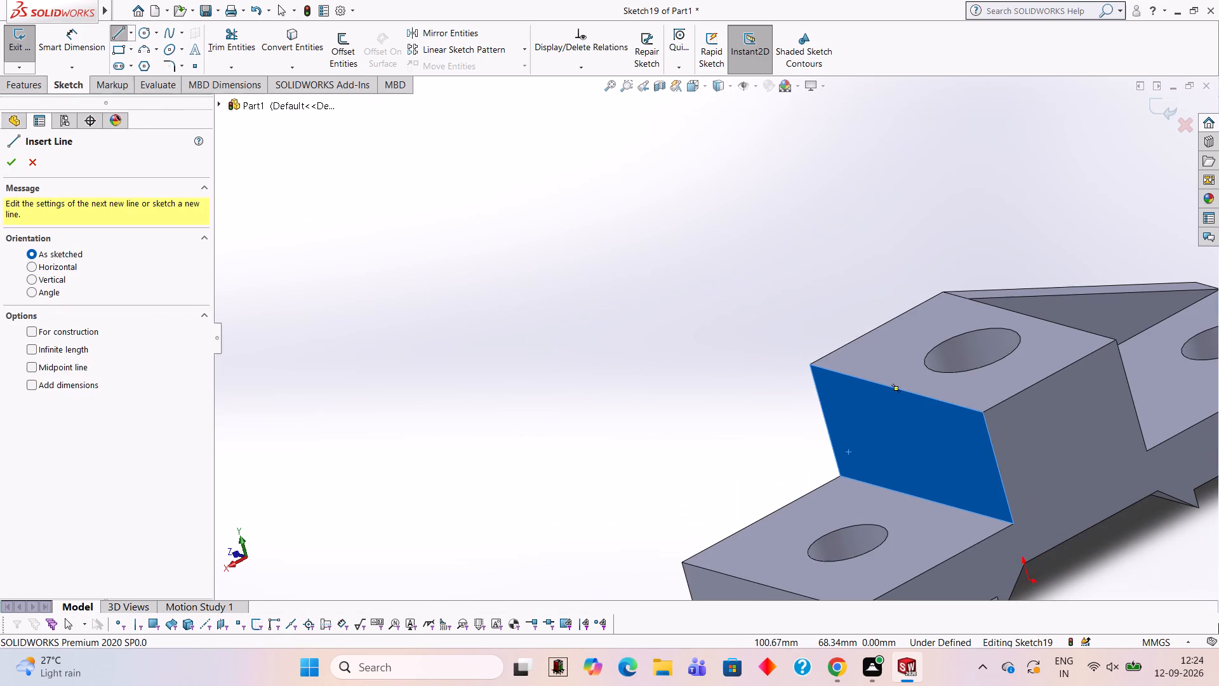
pyautogui.scroll(-2, 1203, 532)
pyautogui.scroll(1, 1078, 526)
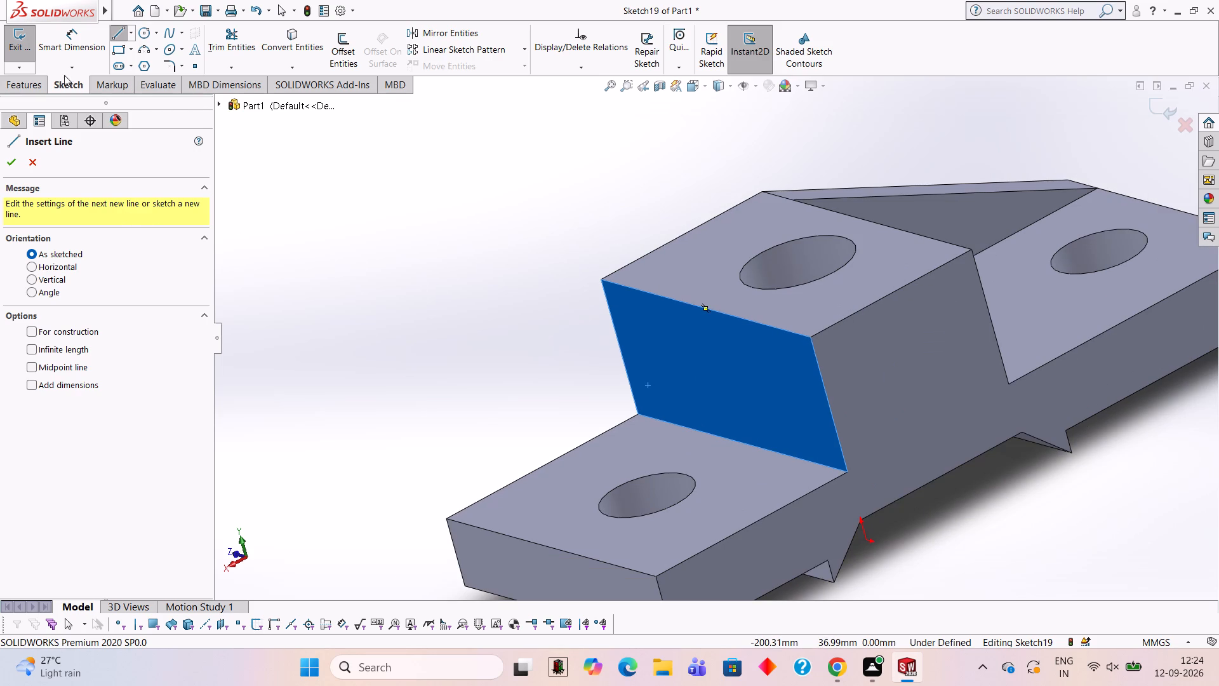
pyautogui.click(601, 281)
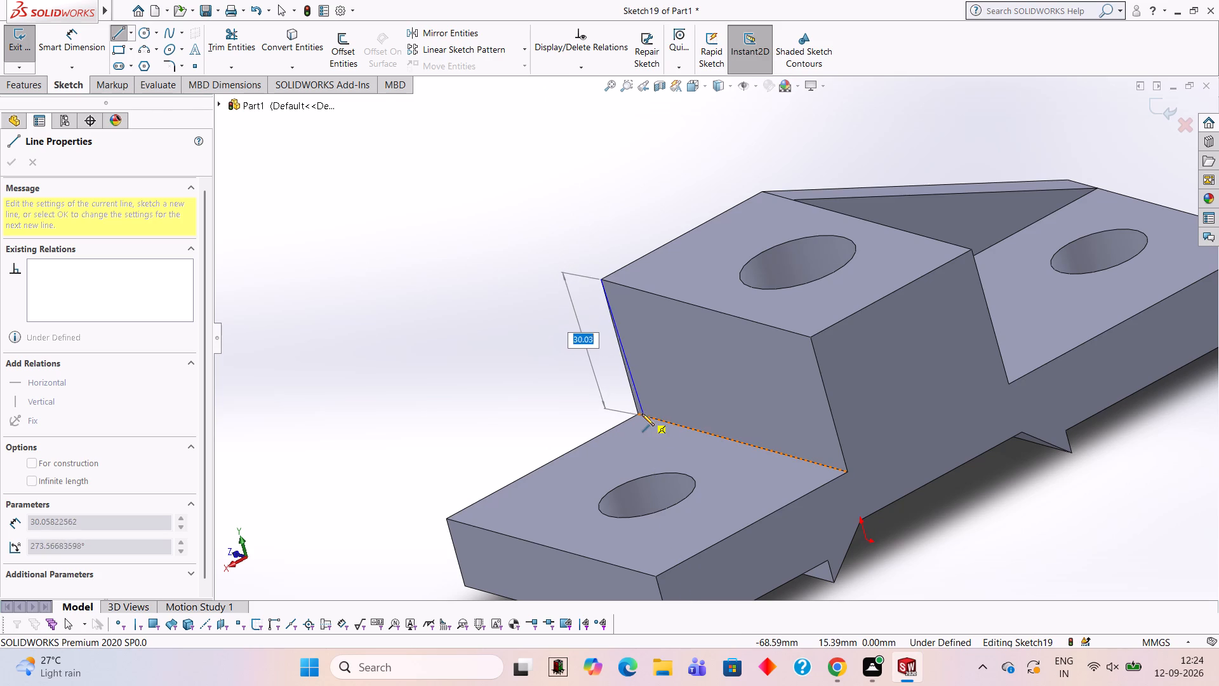
pyautogui.click(639, 412)
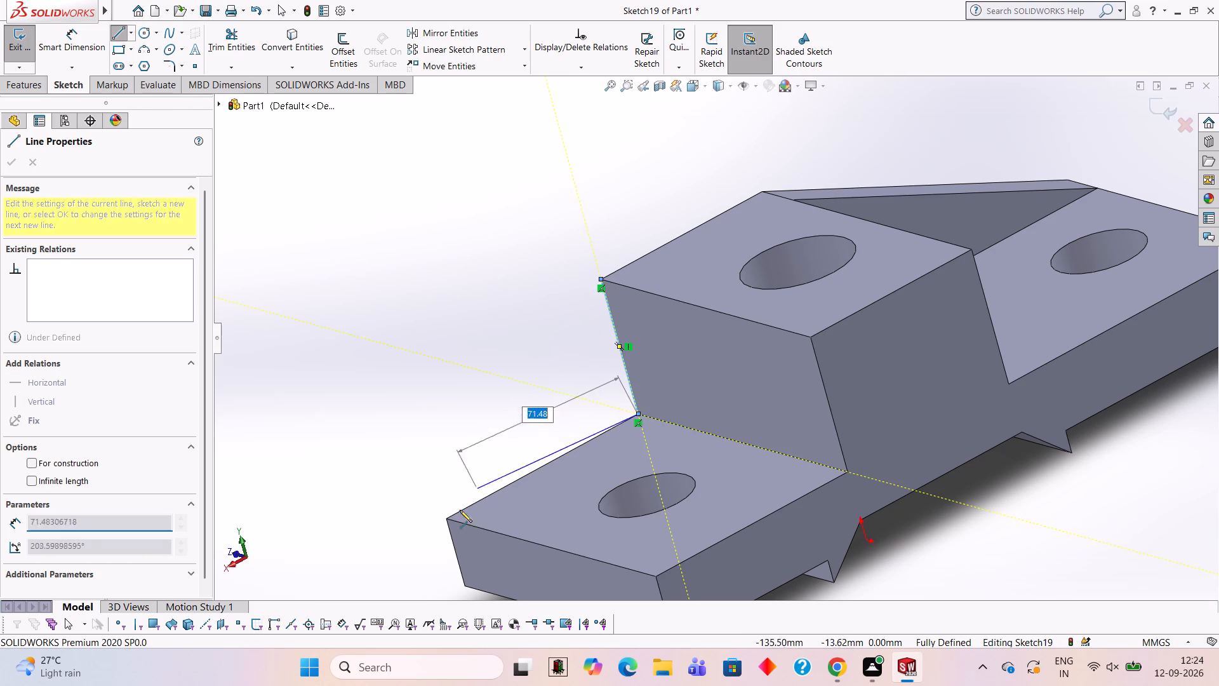
pyautogui.click(446, 518)
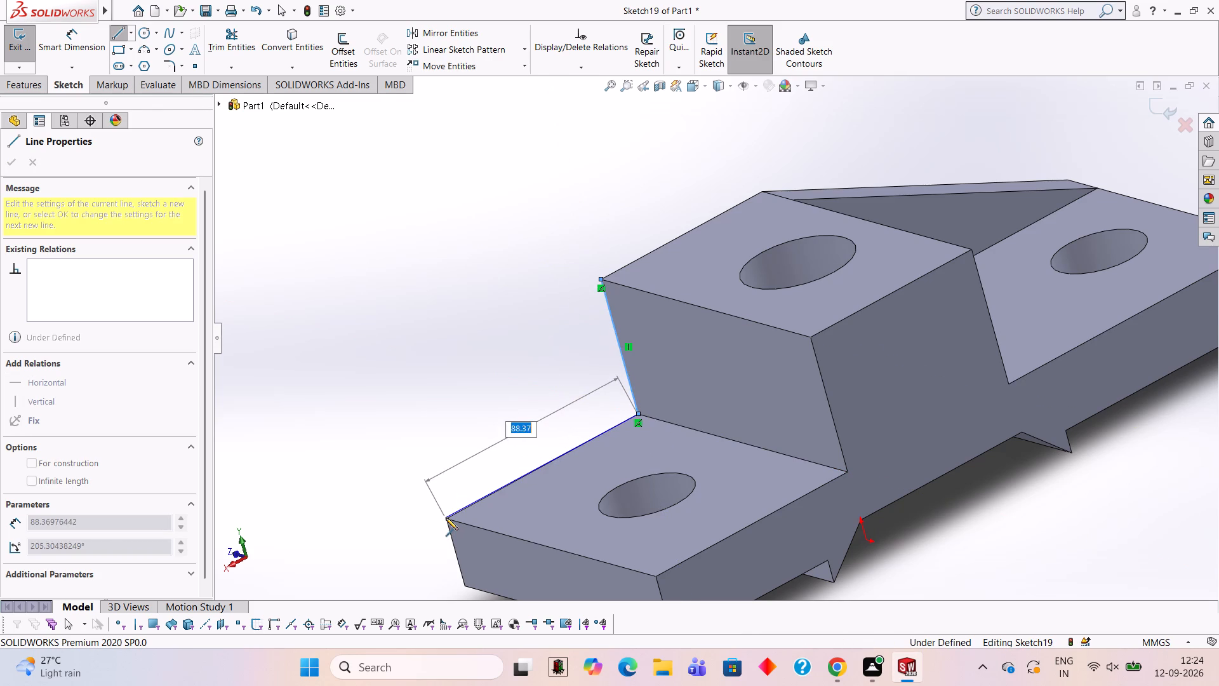
pyautogui.click(602, 278)
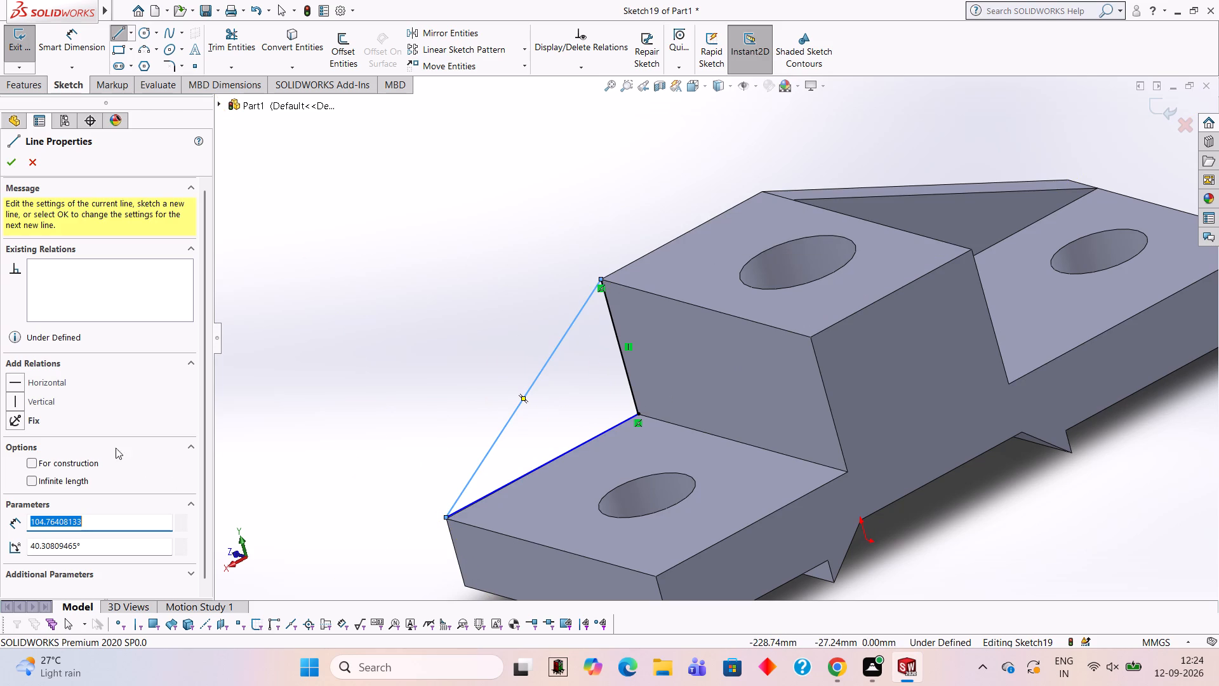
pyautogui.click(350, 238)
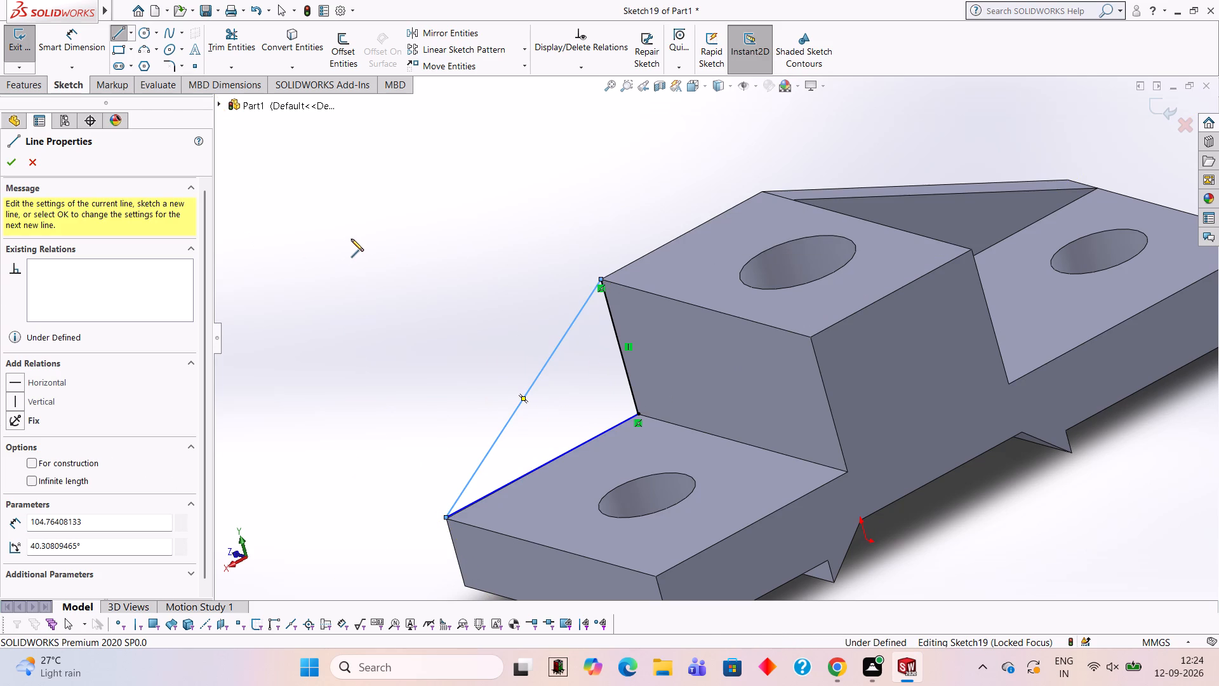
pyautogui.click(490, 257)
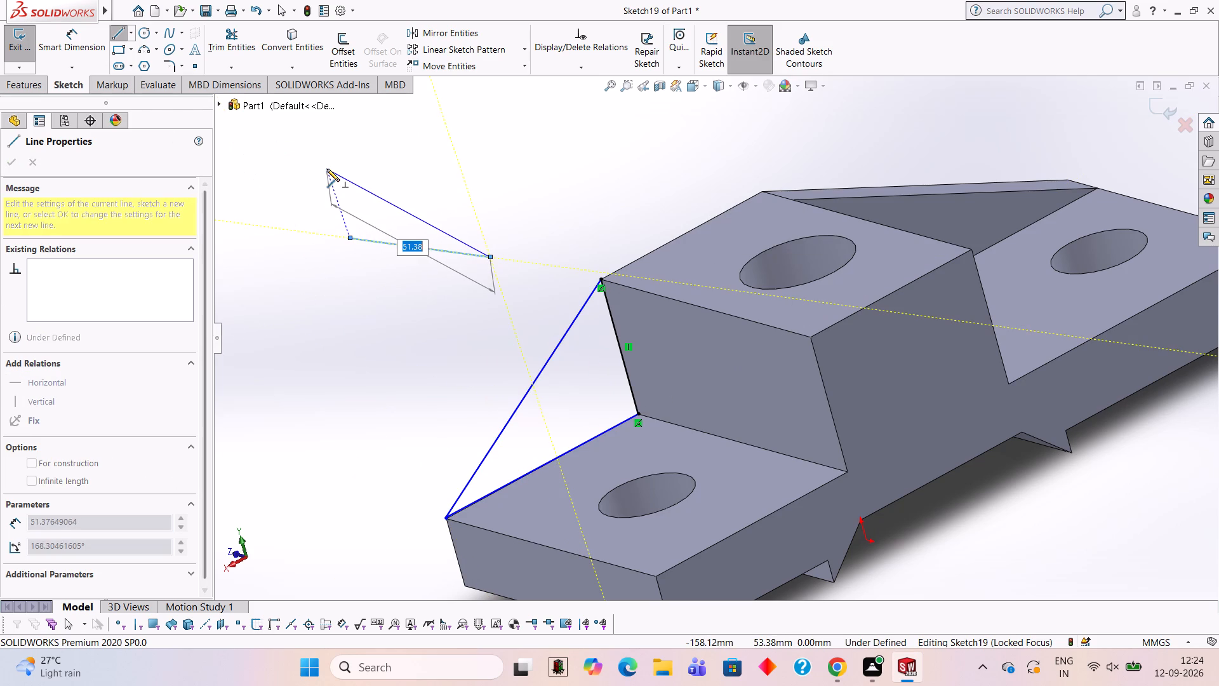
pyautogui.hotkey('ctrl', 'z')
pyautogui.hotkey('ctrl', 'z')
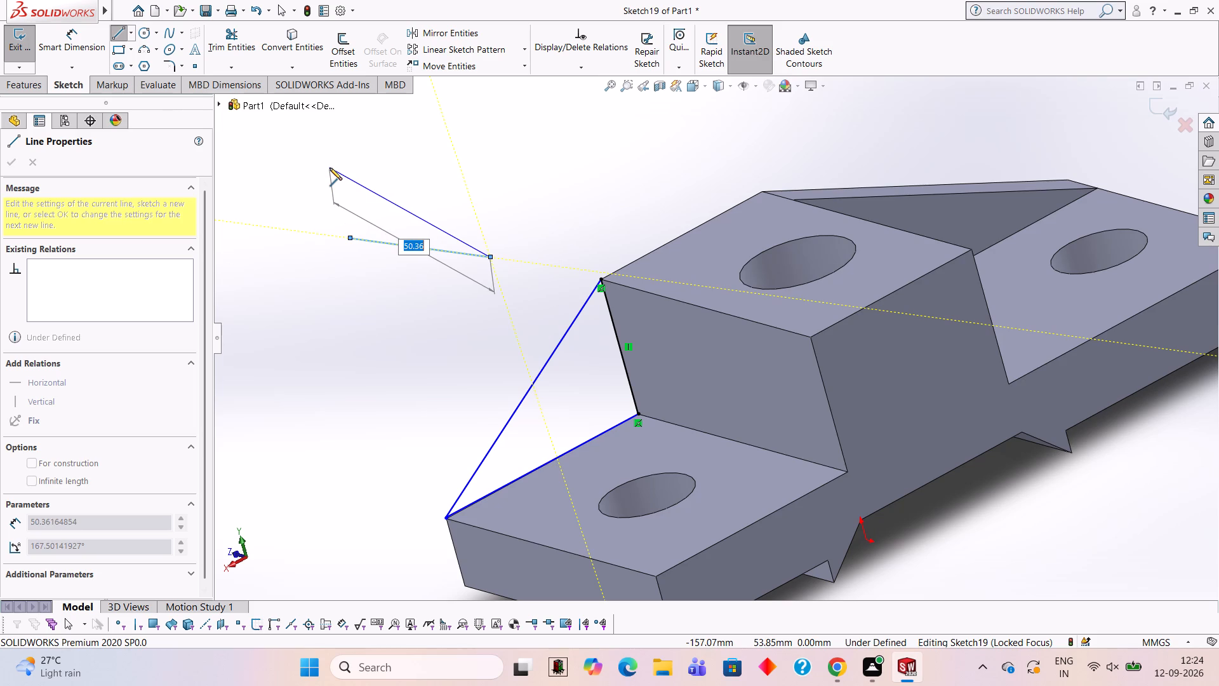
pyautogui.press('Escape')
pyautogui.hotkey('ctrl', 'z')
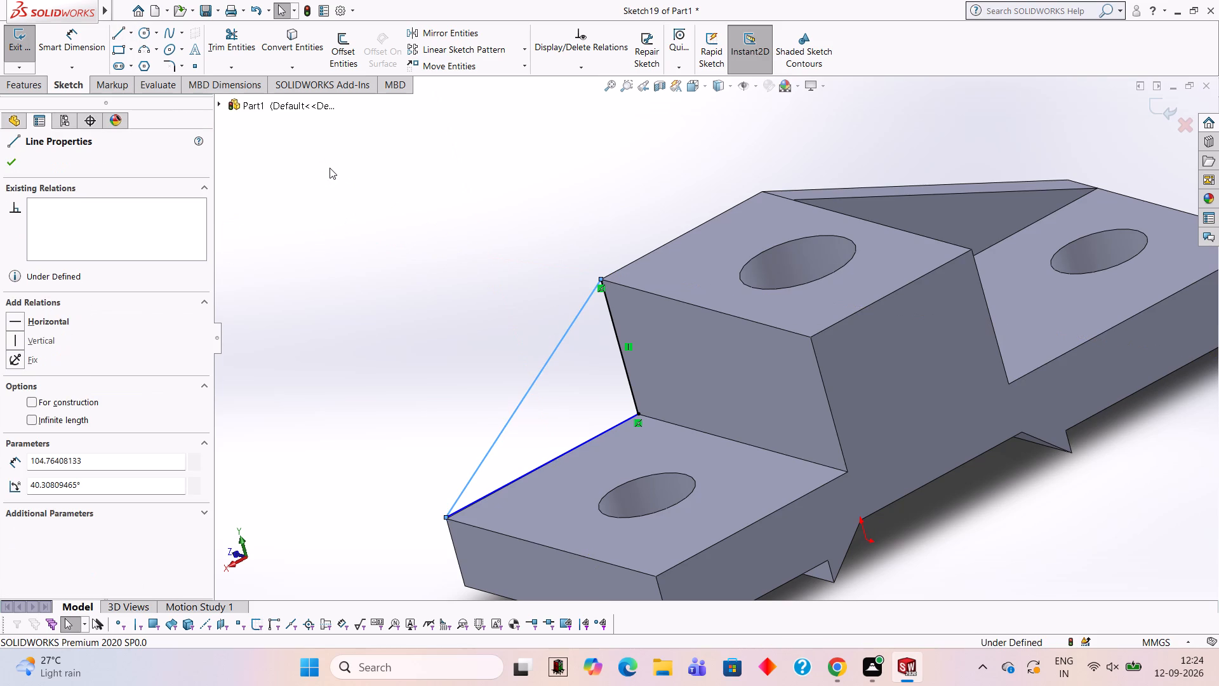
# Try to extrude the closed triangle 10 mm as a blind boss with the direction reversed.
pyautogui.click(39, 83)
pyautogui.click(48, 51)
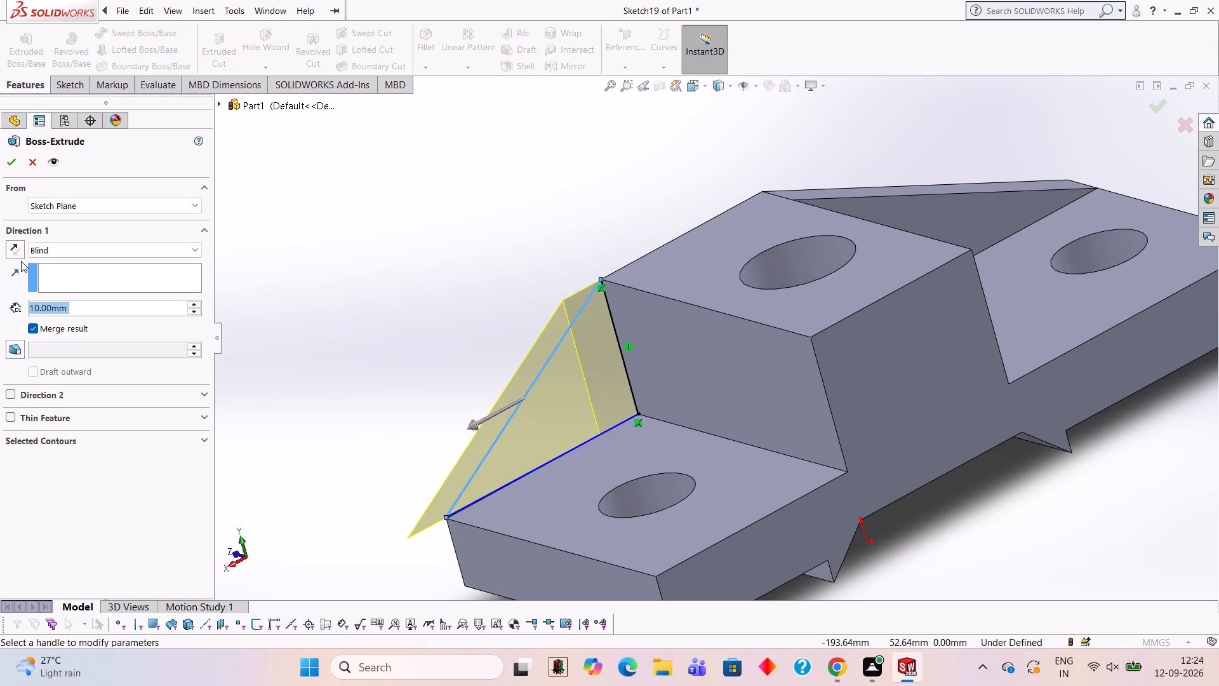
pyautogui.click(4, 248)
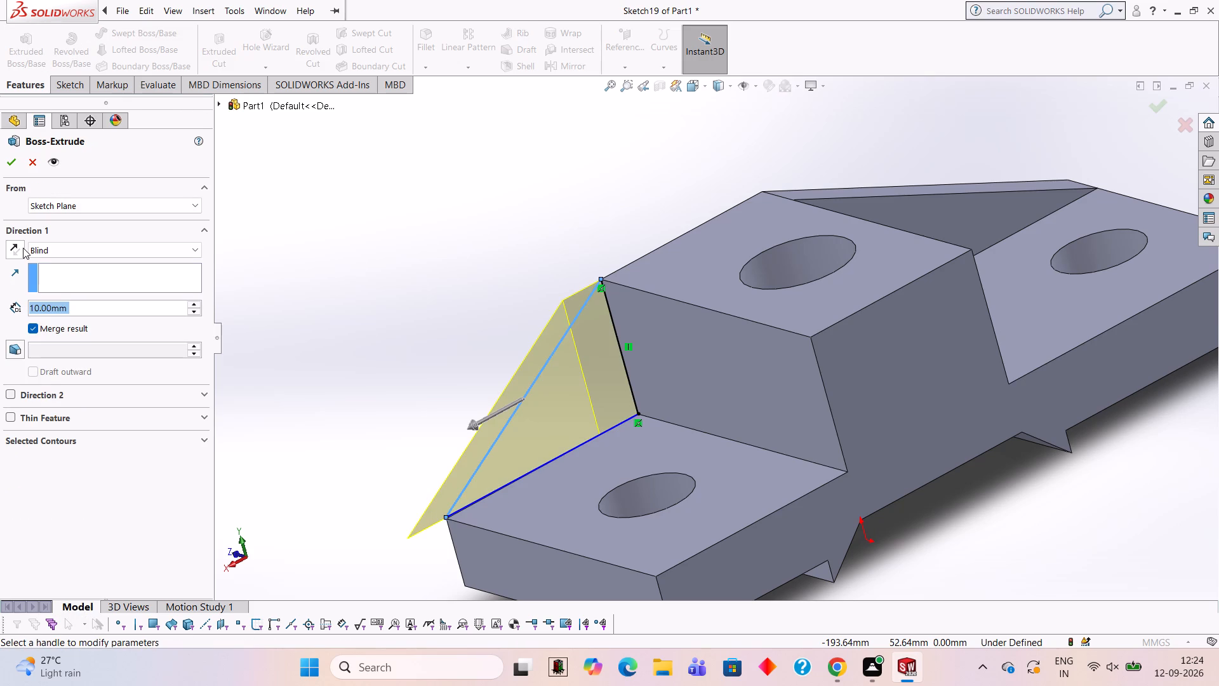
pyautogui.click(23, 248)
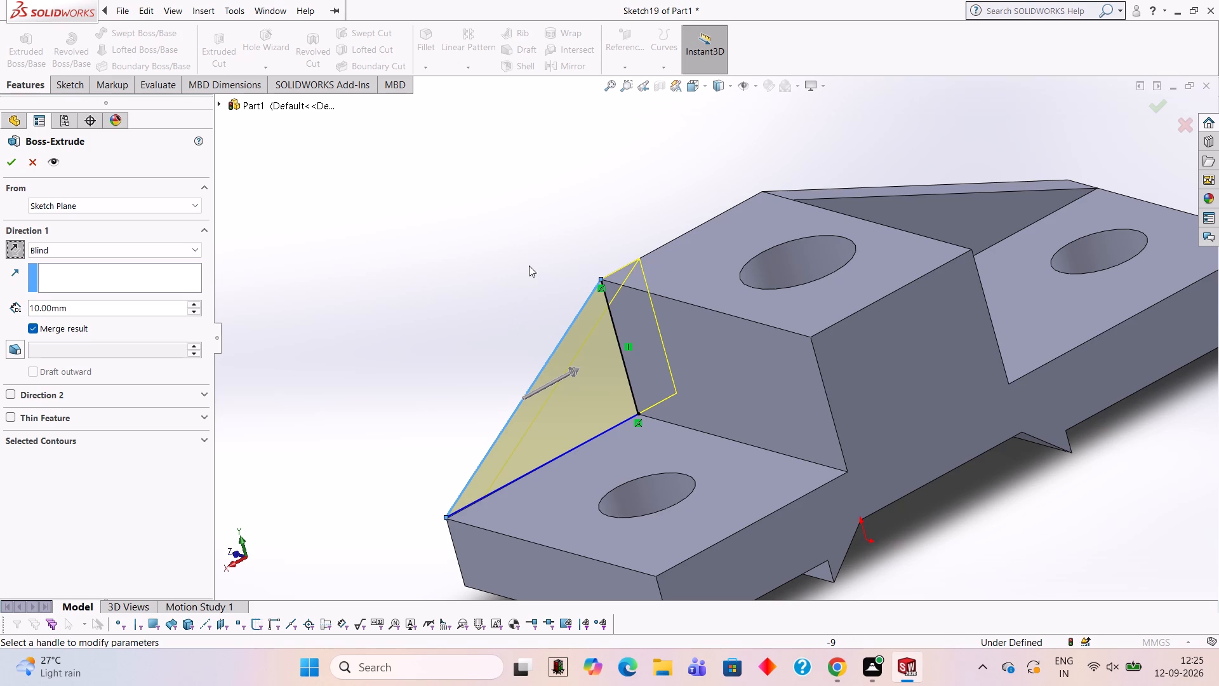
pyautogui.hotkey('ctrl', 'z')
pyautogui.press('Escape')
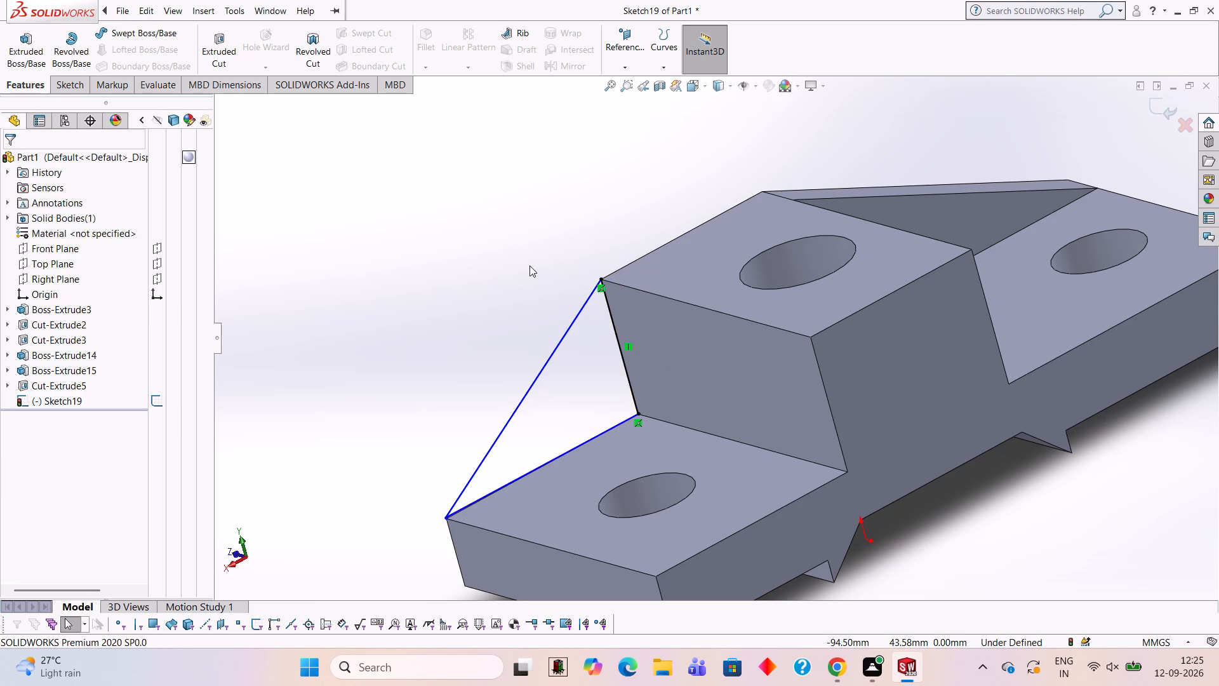
# Undo the triangle's three lines and exit the emptied sketch on the raised centre's face.
pyautogui.hotkey('ctrl', 'z')
pyautogui.hotkey('ctrl', 'z')
pyautogui.hotkey('ctrl', 'z')
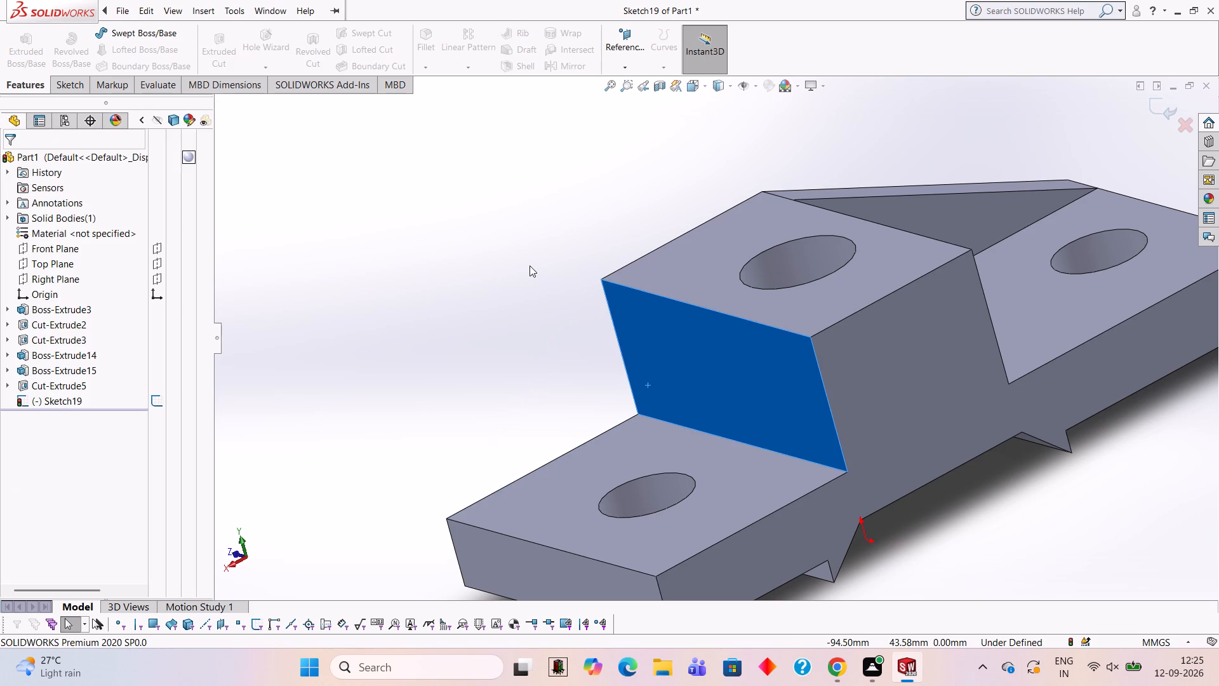
pyautogui.click(465, 246)
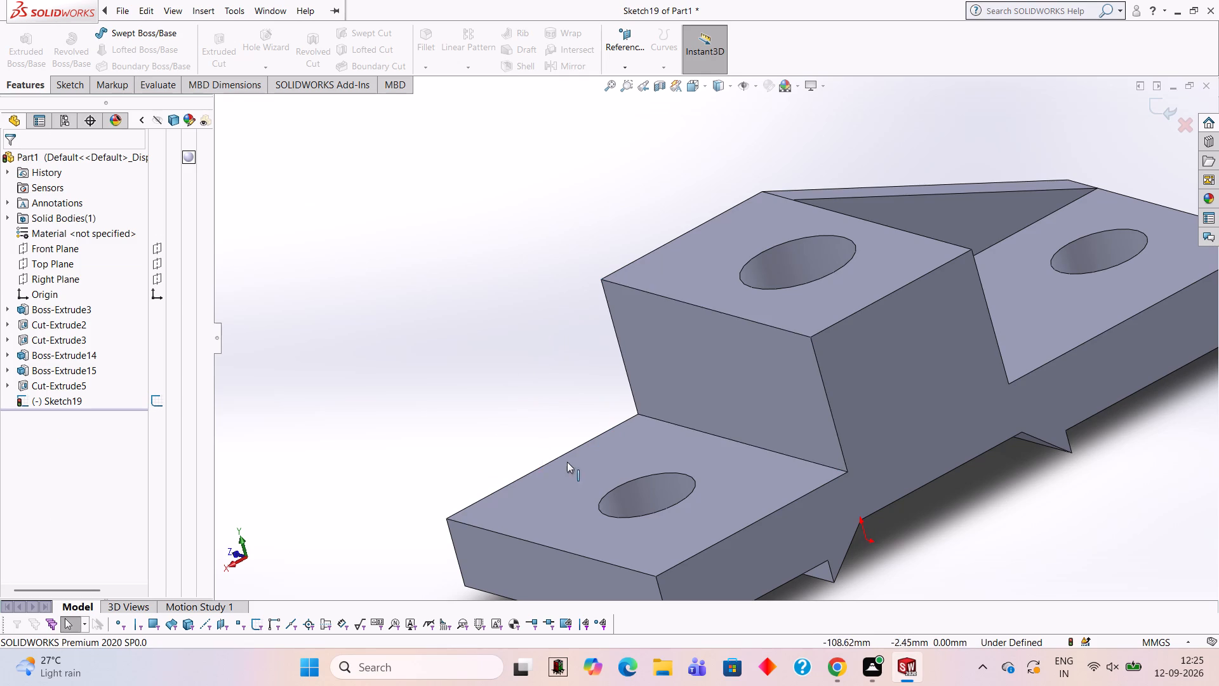
pyautogui.press('Escape')
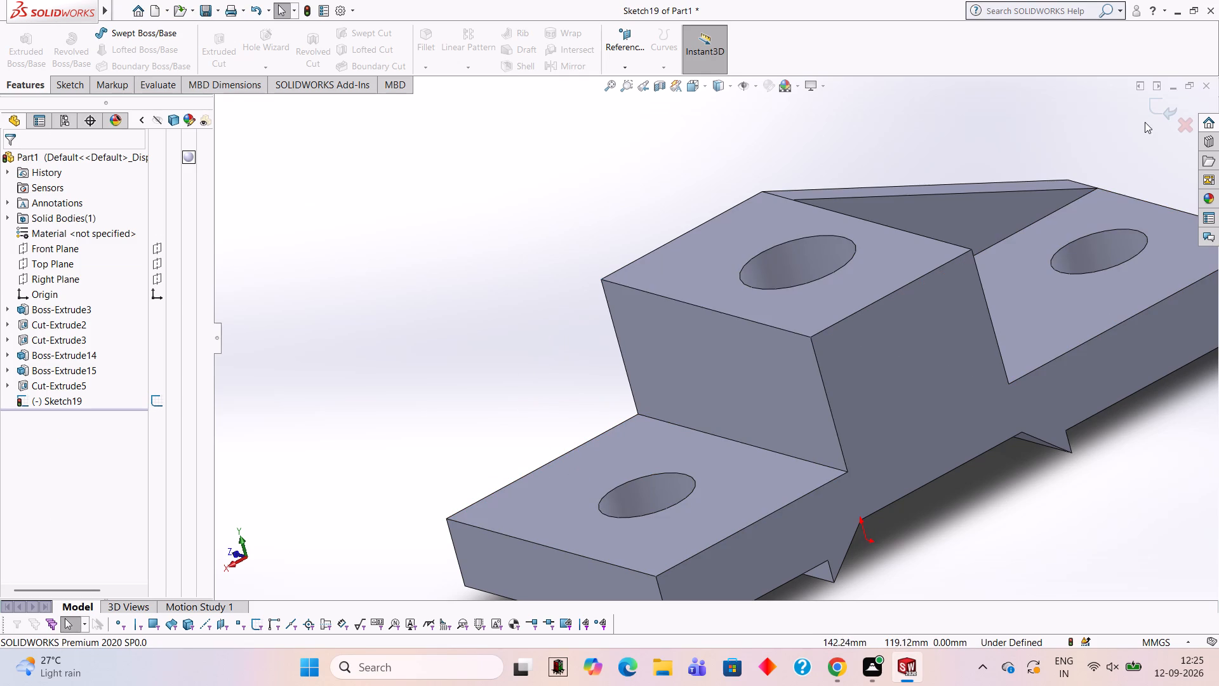
pyautogui.click(1153, 105)
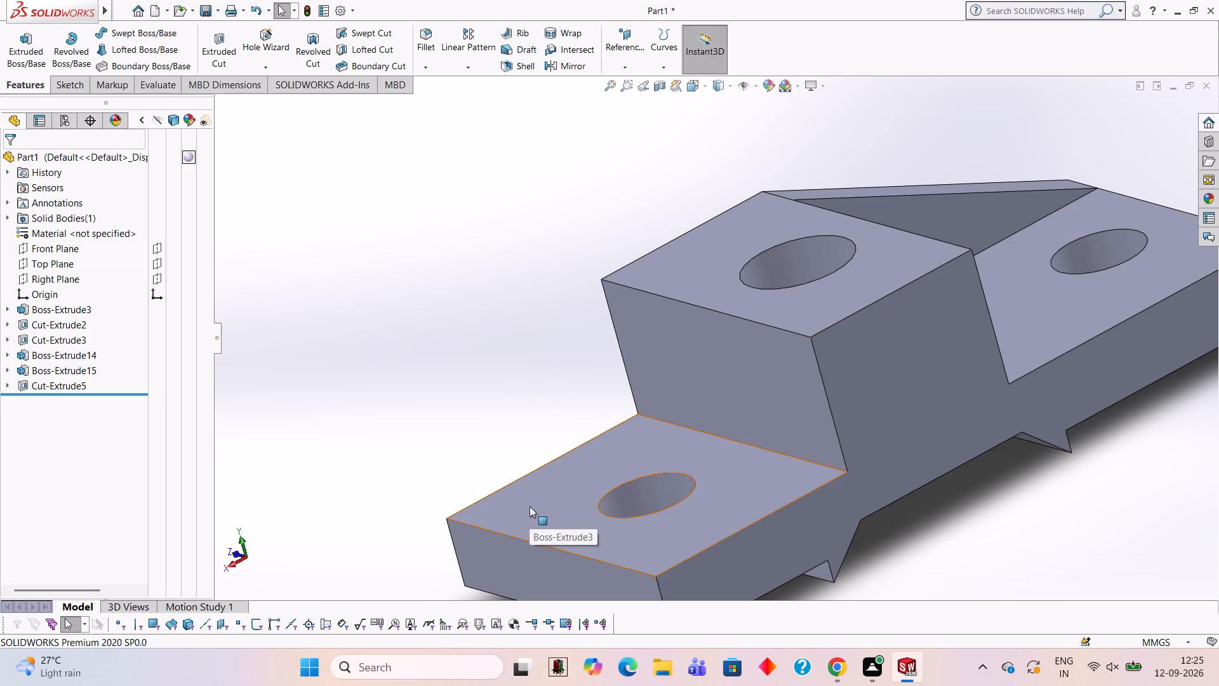
# Open a new sketch on the top face of the newly holed arm.
pyautogui.click(530, 506)
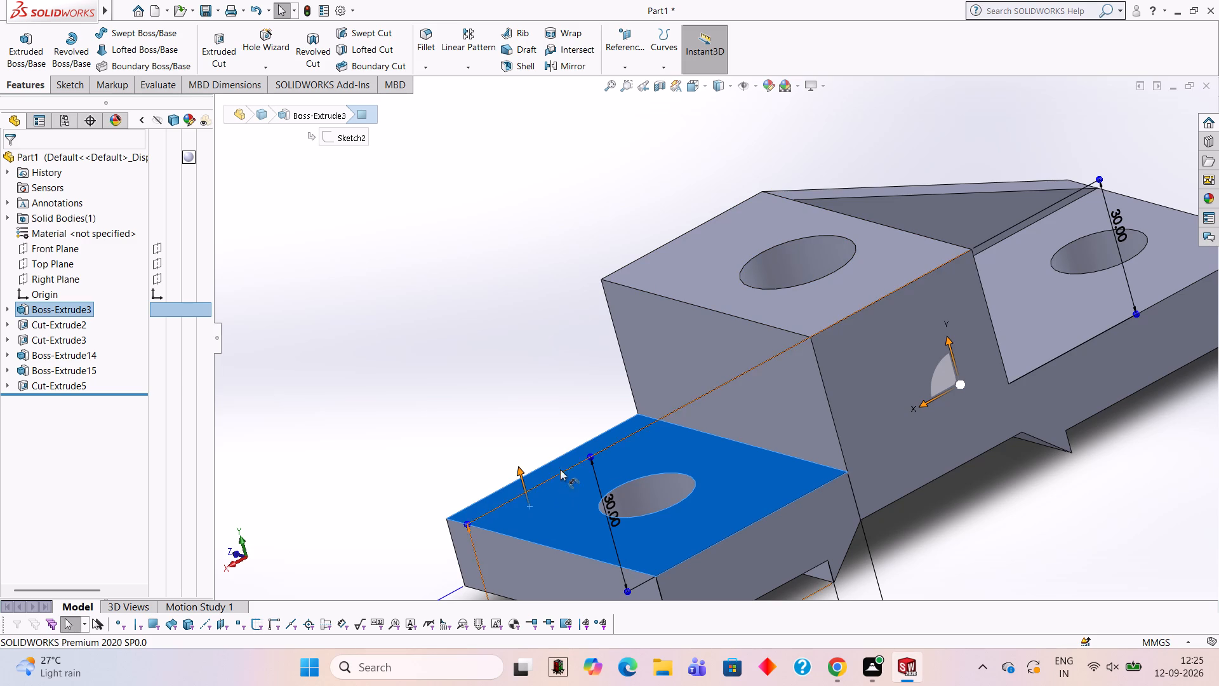
pyautogui.click(547, 490)
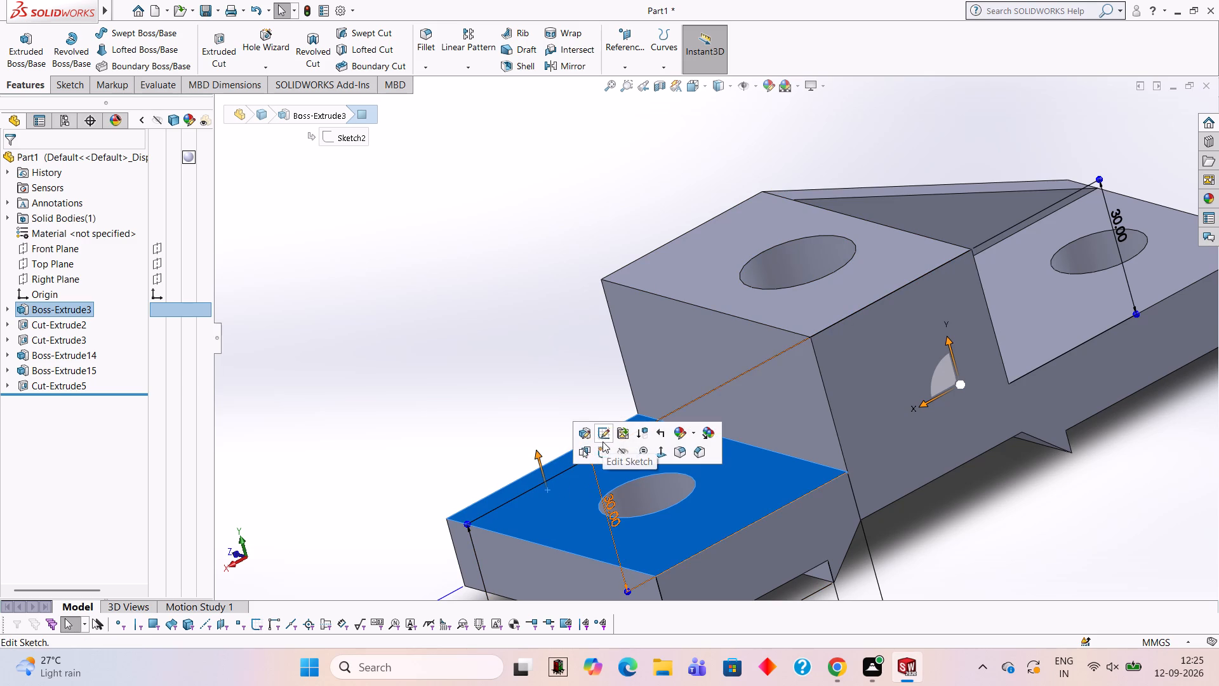
pyautogui.click(603, 451)
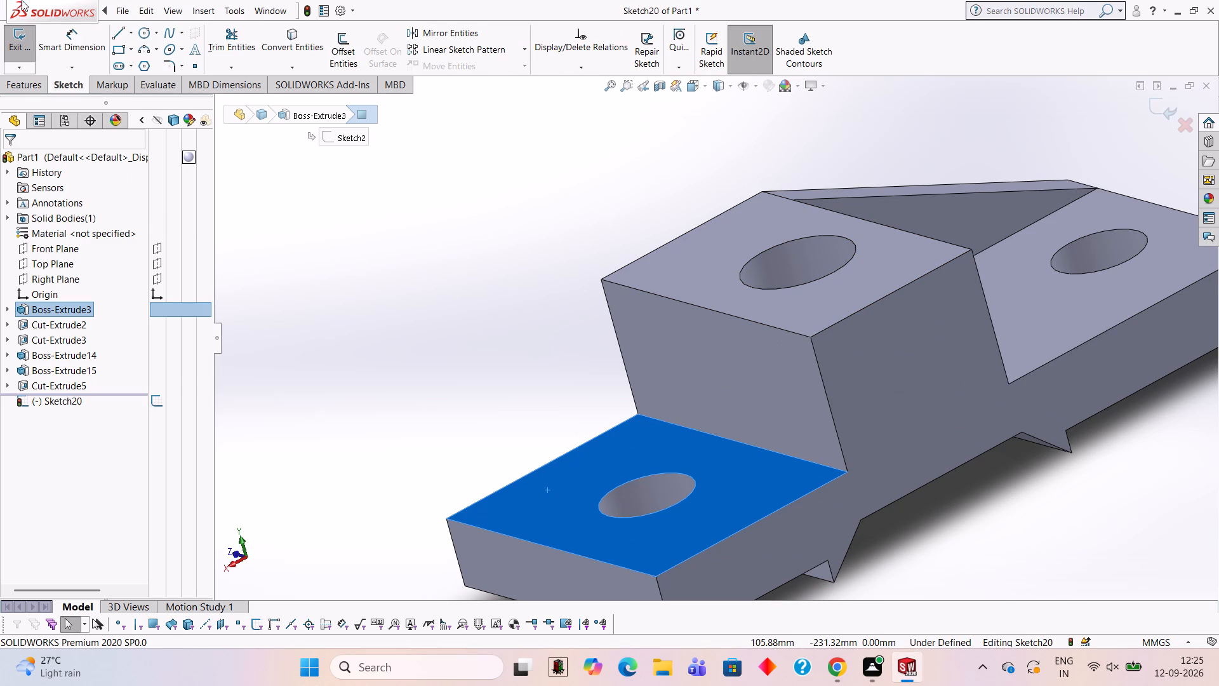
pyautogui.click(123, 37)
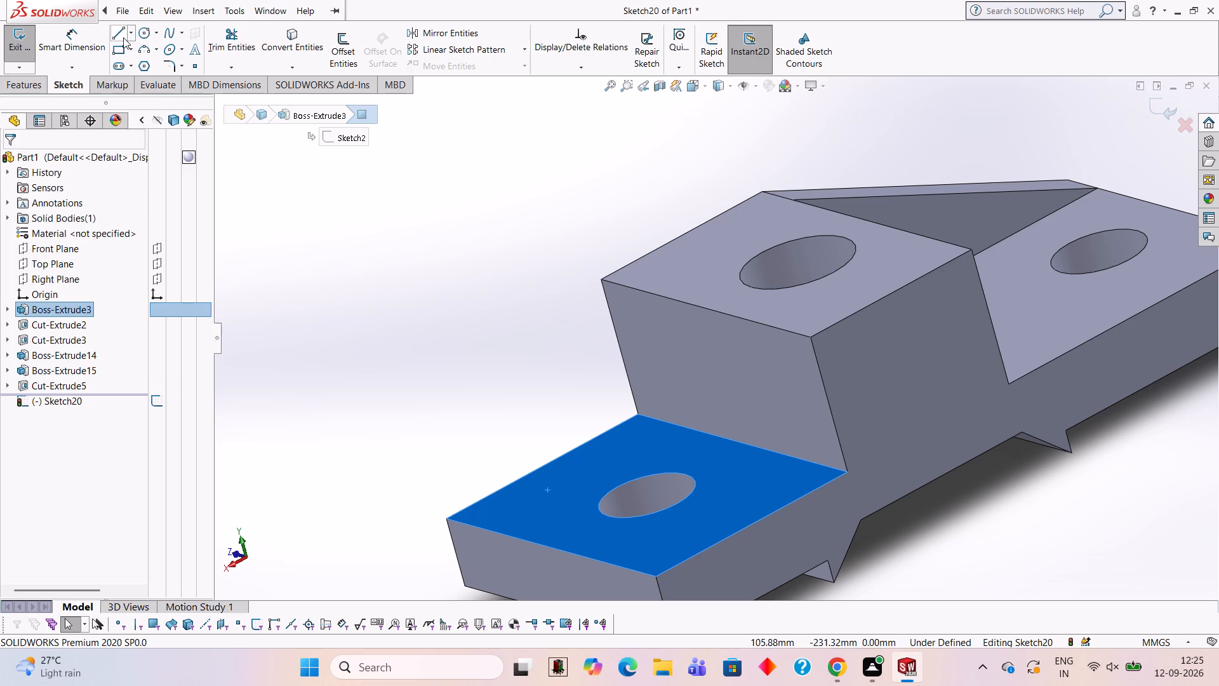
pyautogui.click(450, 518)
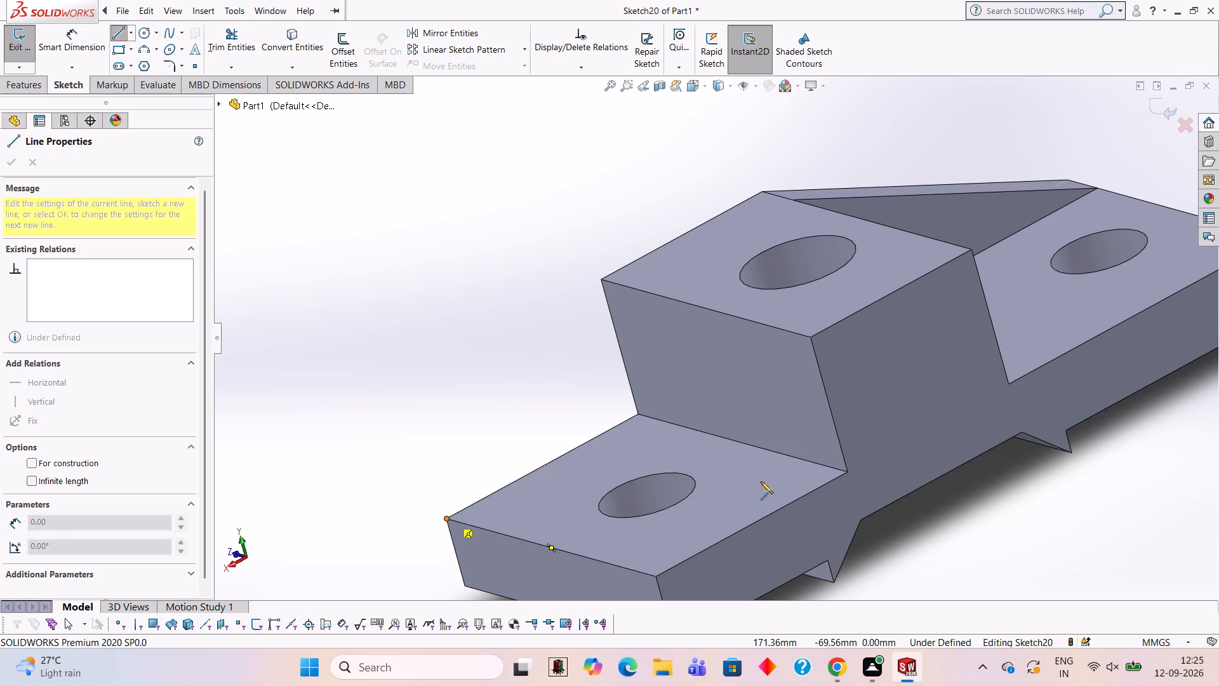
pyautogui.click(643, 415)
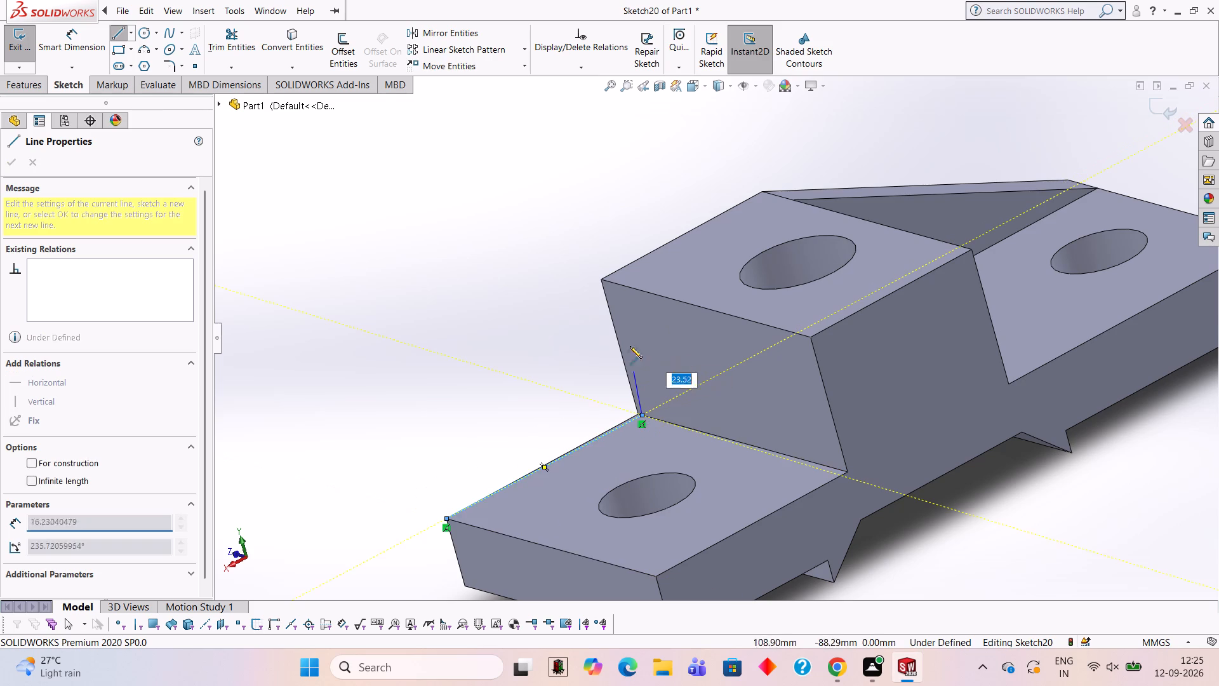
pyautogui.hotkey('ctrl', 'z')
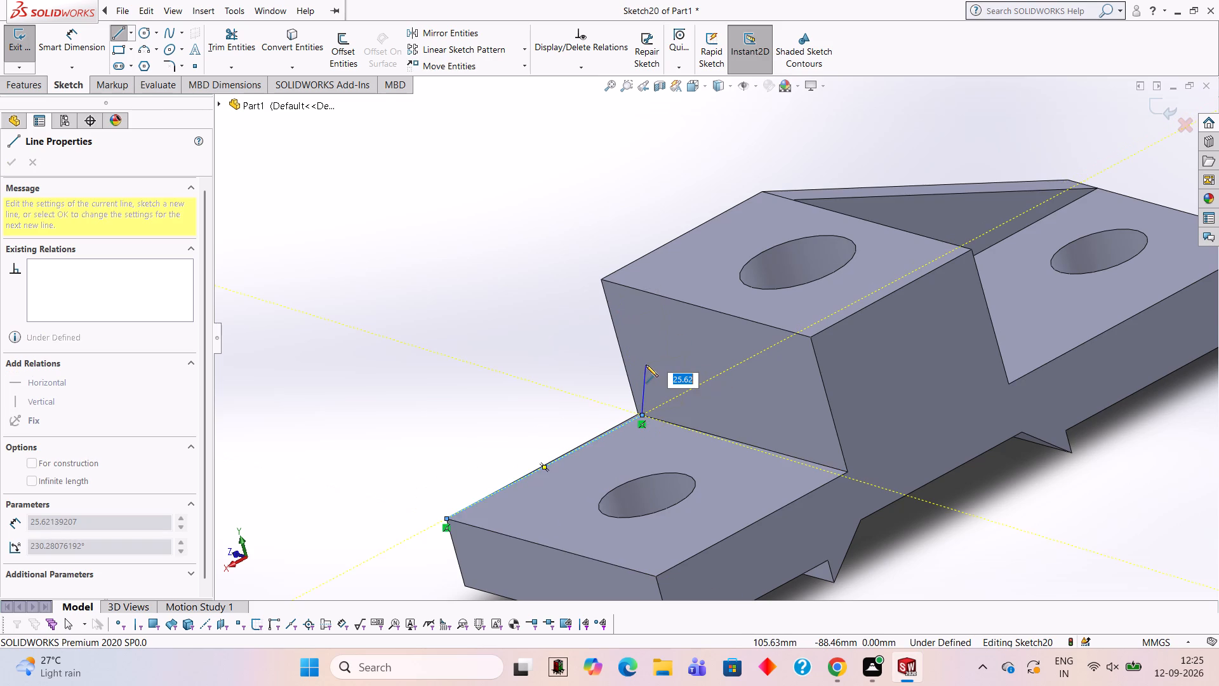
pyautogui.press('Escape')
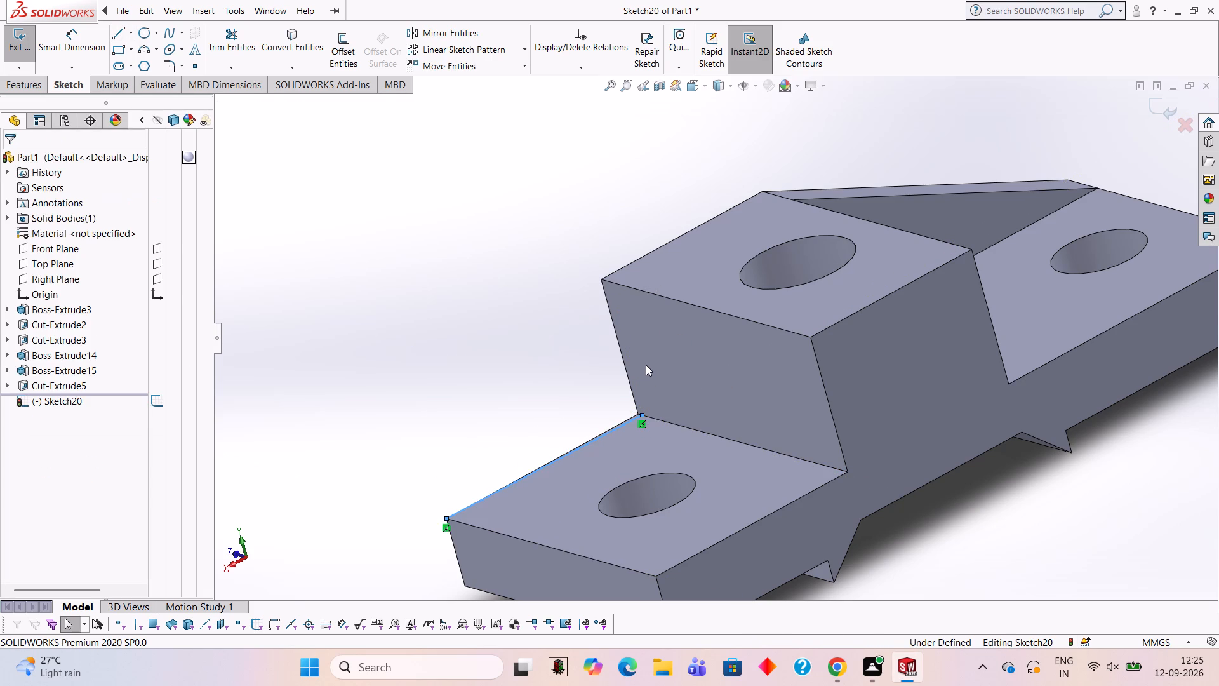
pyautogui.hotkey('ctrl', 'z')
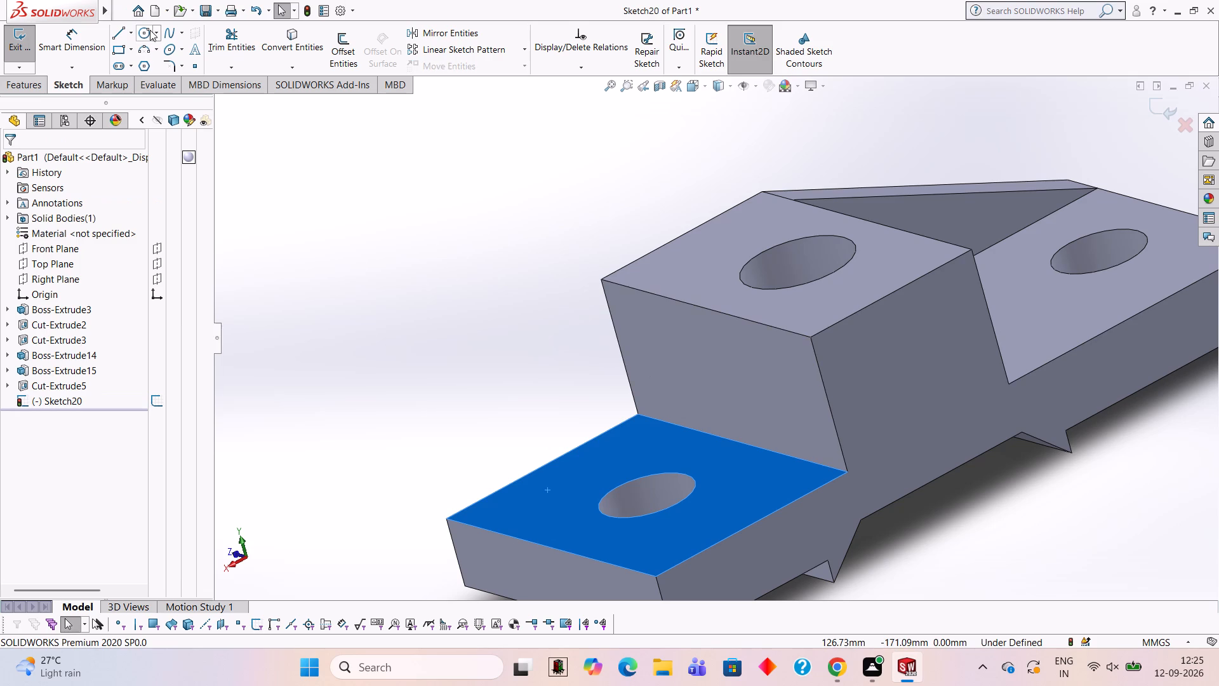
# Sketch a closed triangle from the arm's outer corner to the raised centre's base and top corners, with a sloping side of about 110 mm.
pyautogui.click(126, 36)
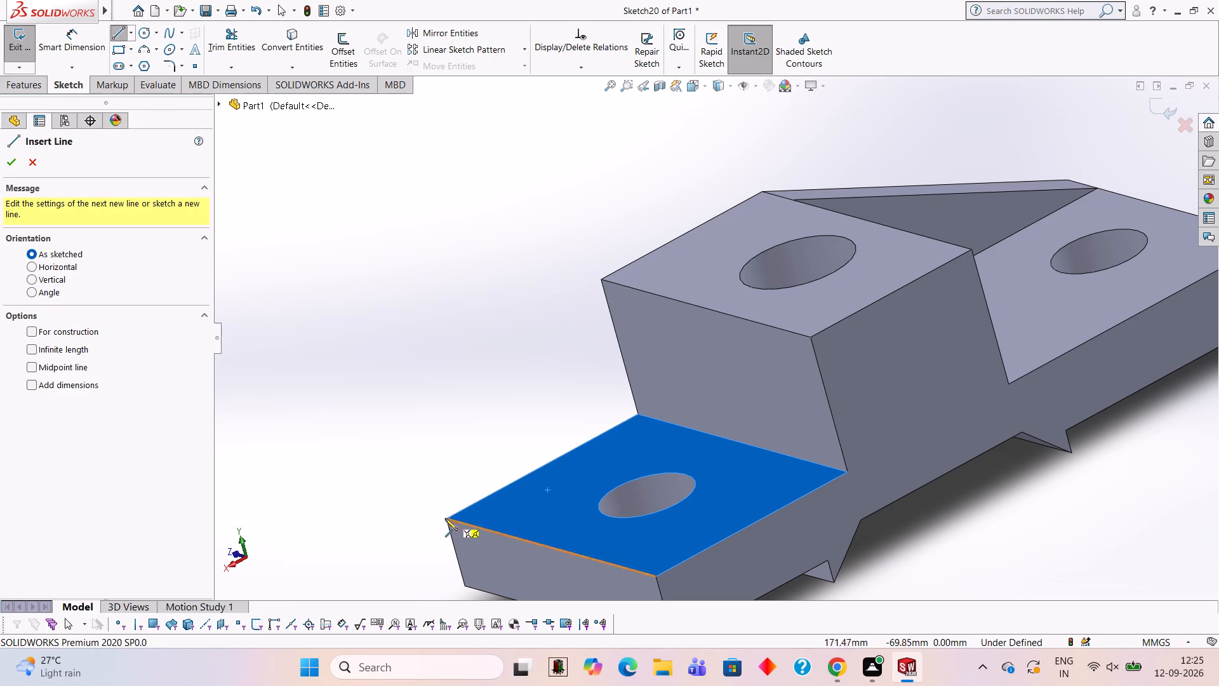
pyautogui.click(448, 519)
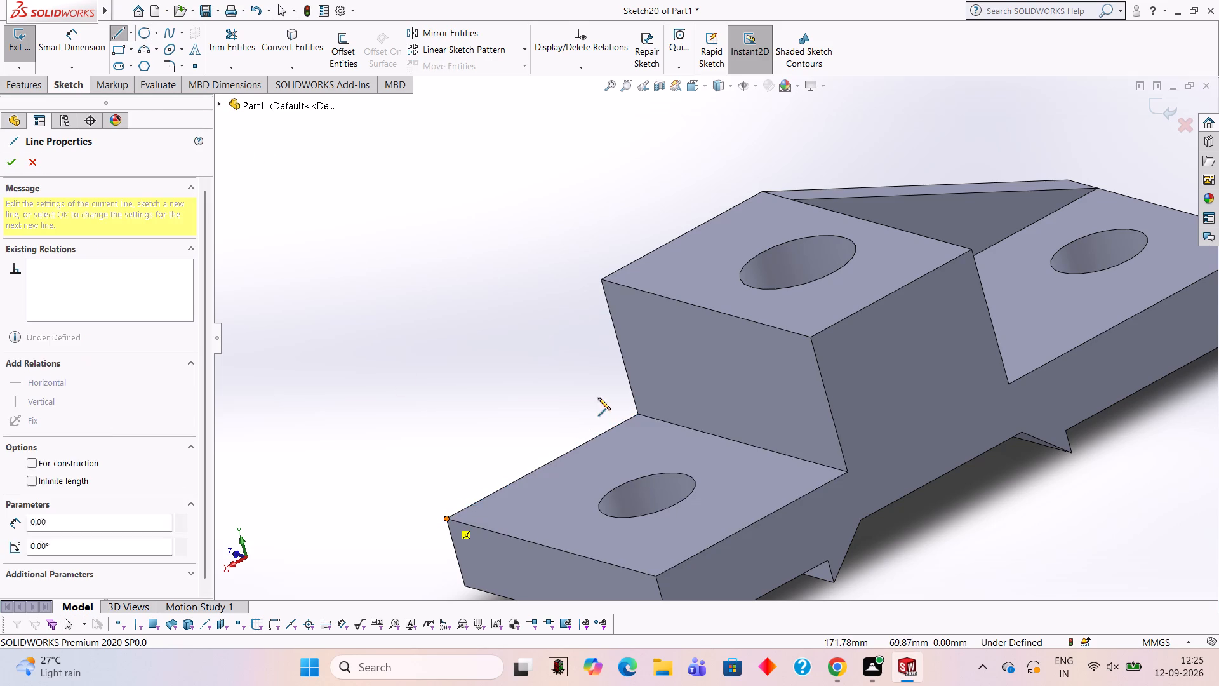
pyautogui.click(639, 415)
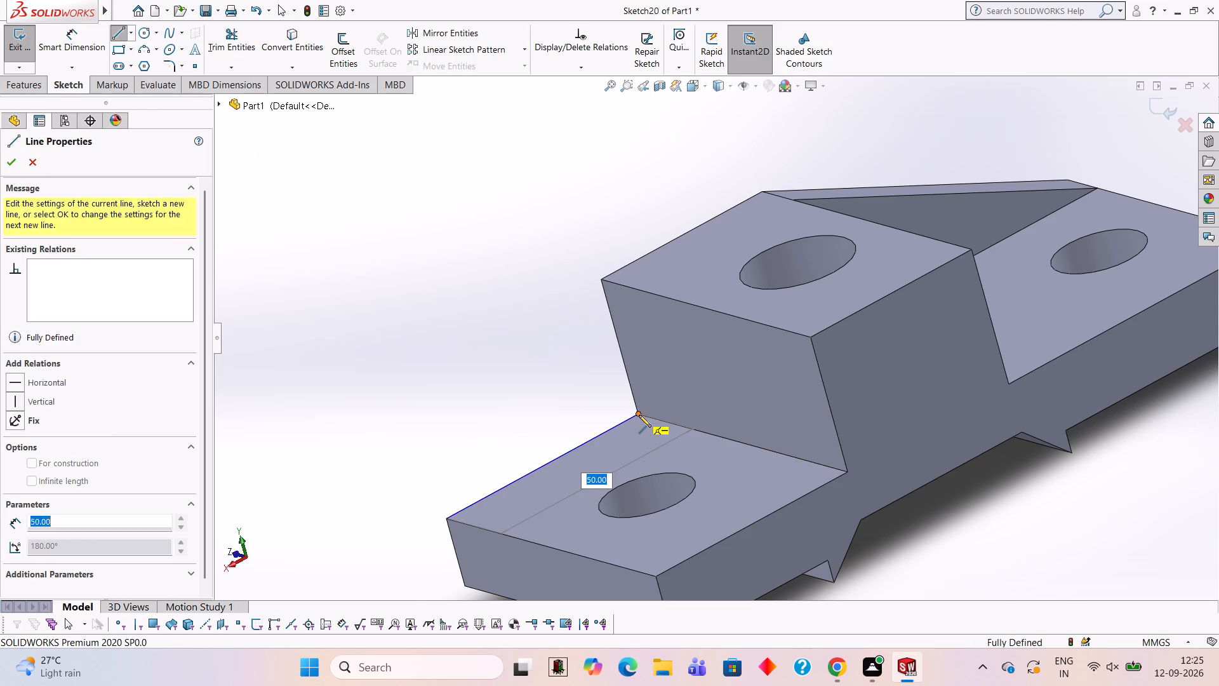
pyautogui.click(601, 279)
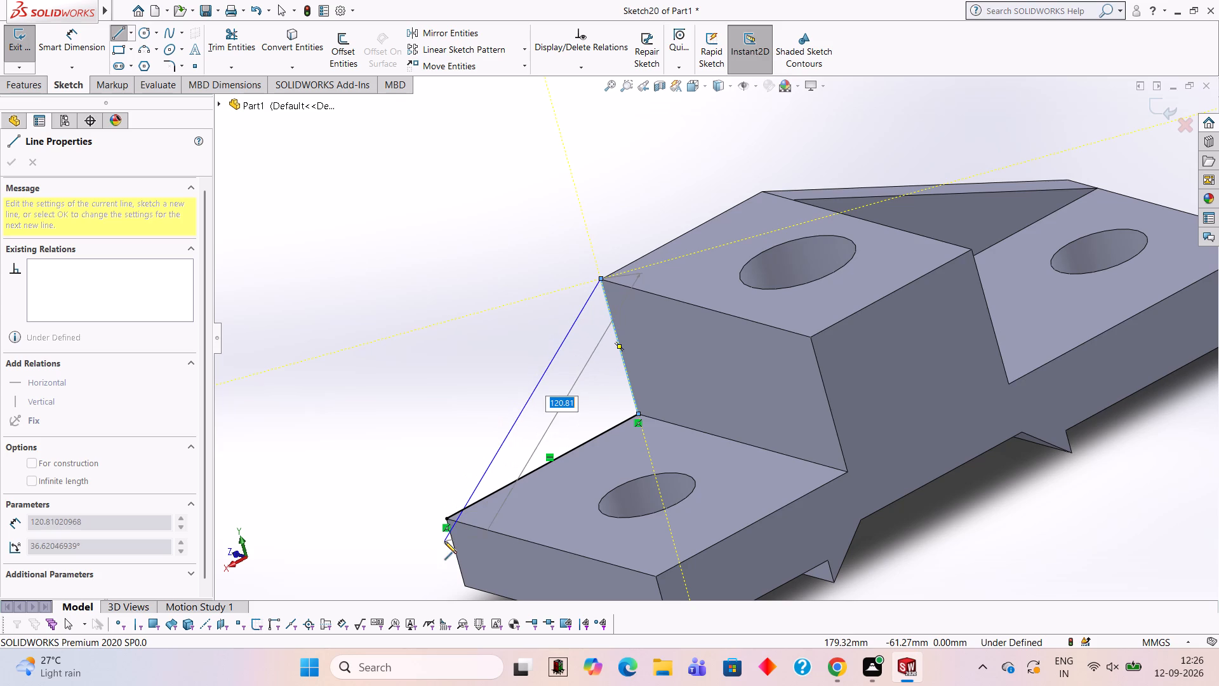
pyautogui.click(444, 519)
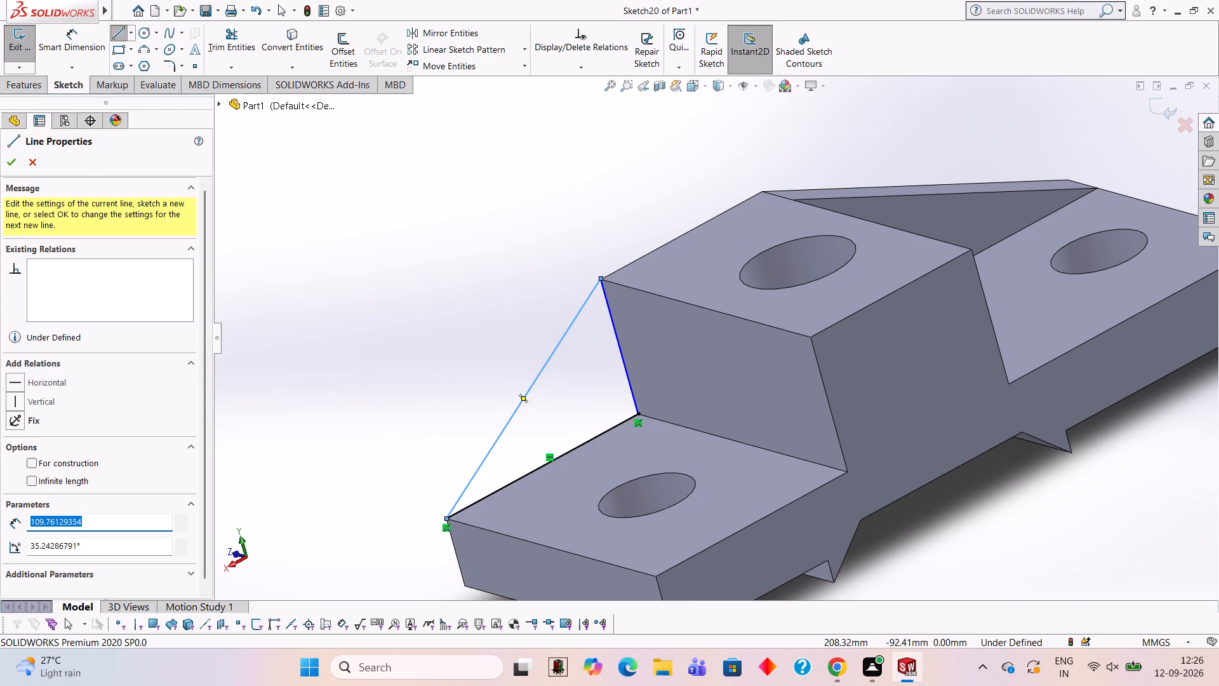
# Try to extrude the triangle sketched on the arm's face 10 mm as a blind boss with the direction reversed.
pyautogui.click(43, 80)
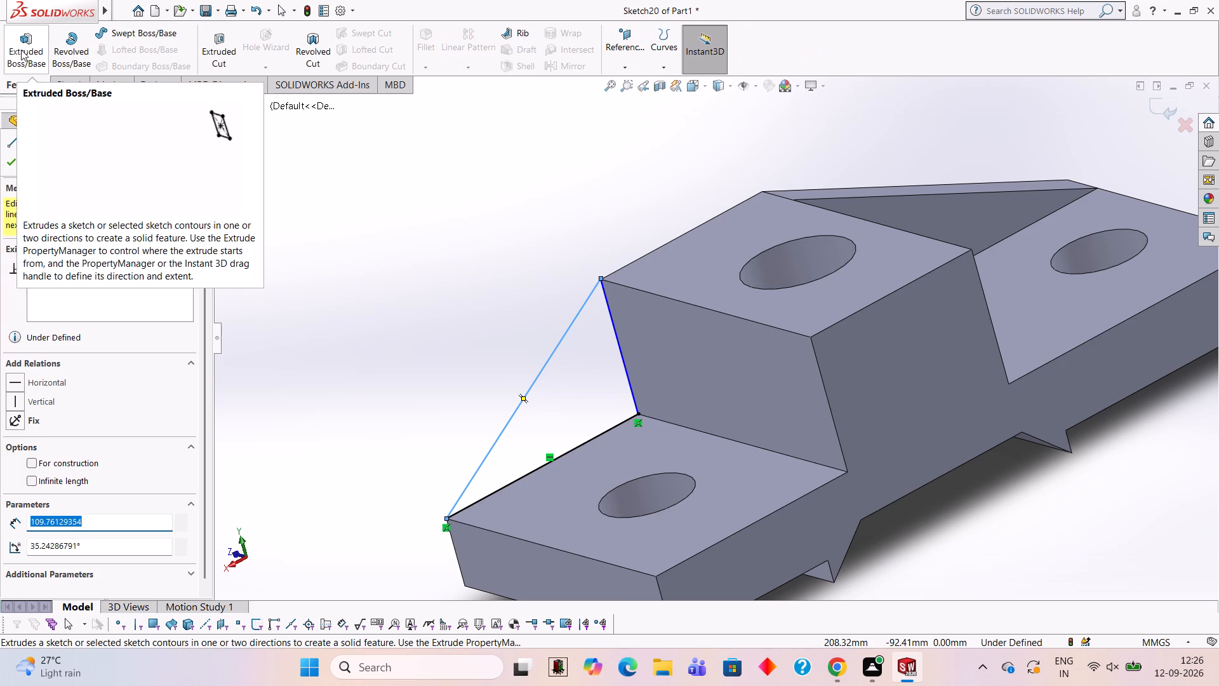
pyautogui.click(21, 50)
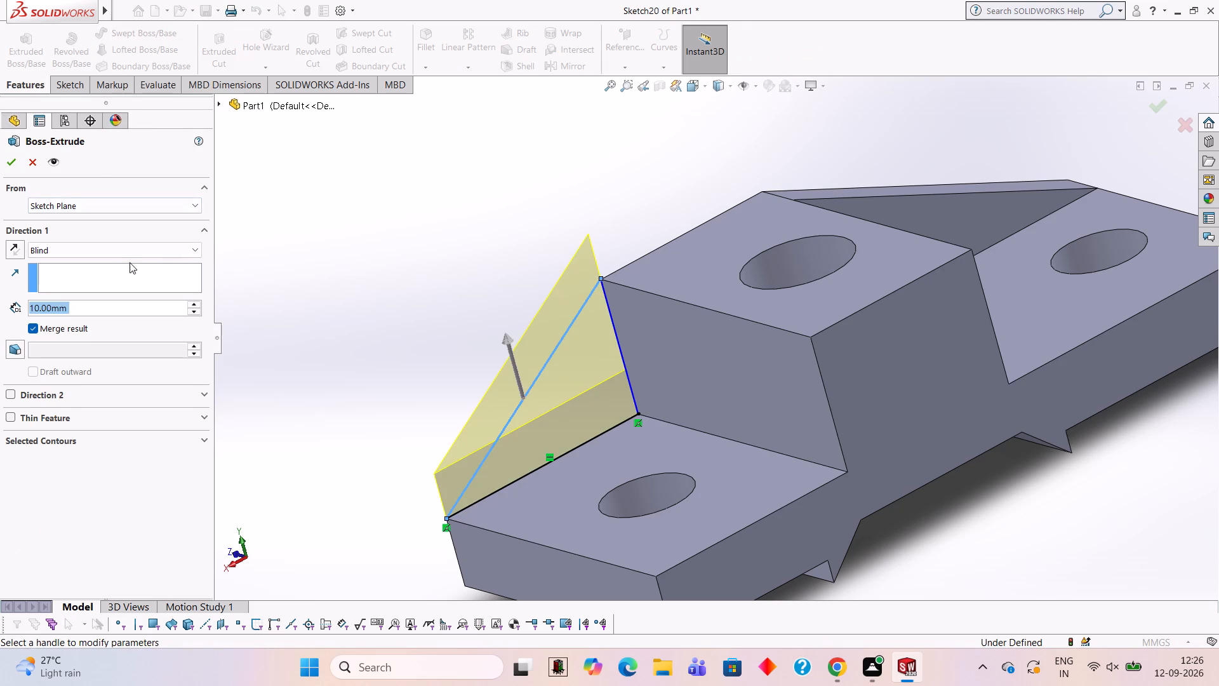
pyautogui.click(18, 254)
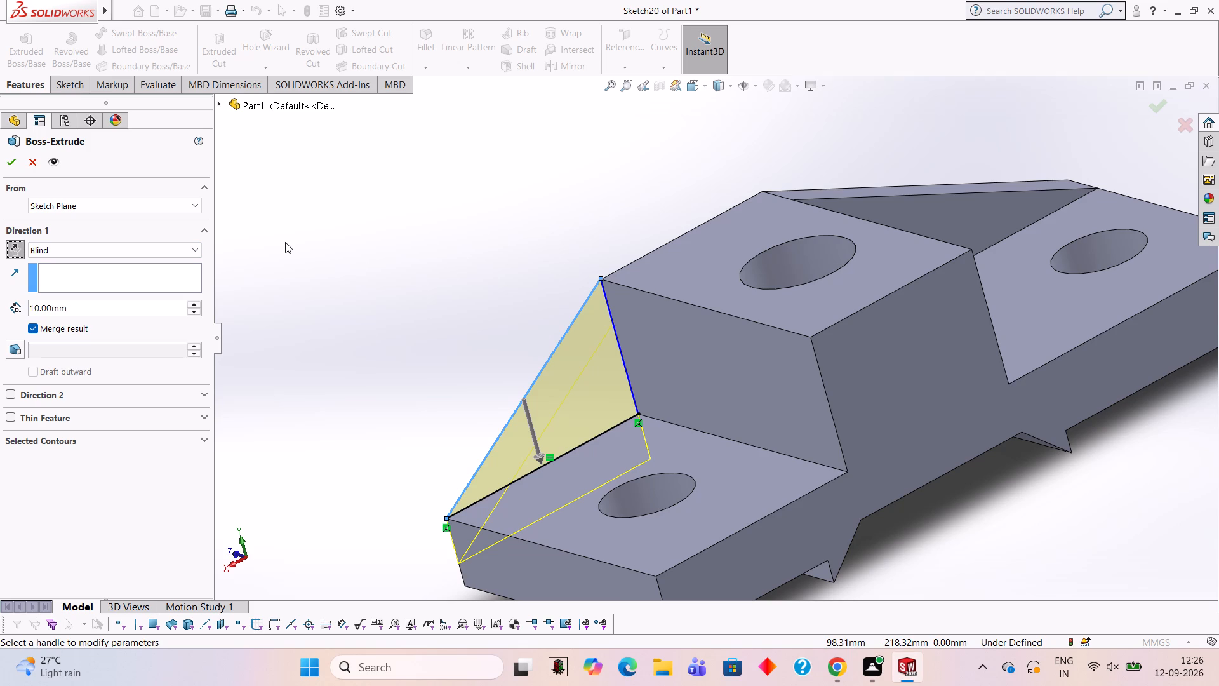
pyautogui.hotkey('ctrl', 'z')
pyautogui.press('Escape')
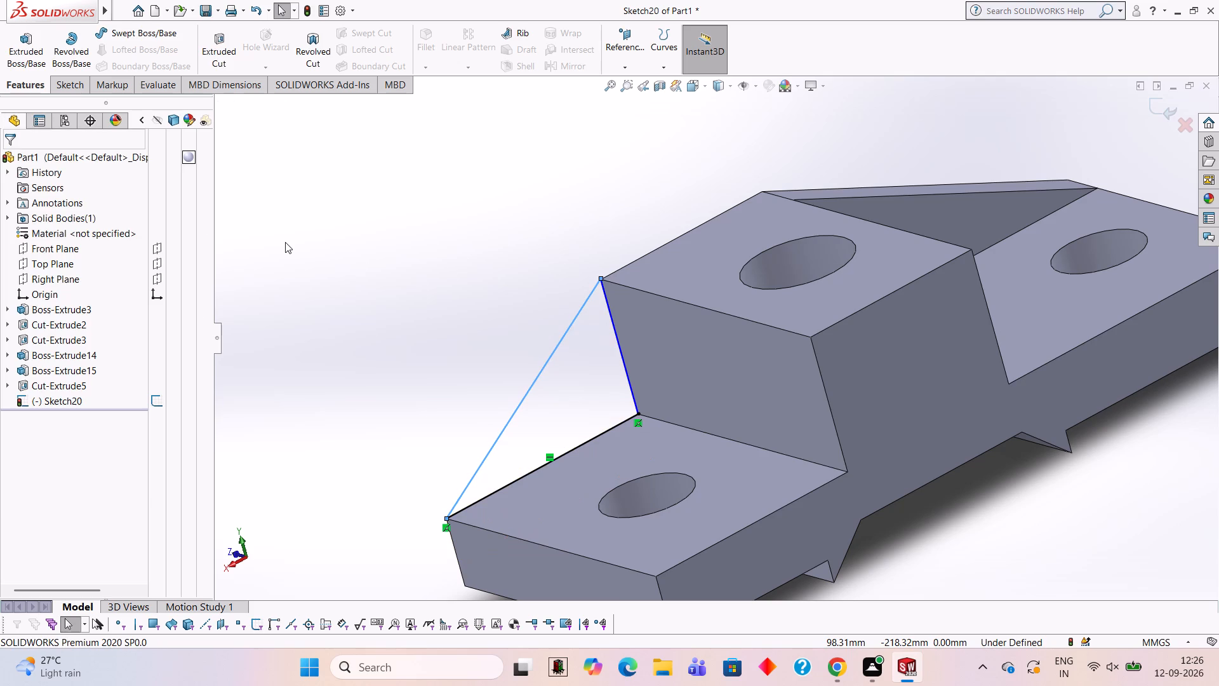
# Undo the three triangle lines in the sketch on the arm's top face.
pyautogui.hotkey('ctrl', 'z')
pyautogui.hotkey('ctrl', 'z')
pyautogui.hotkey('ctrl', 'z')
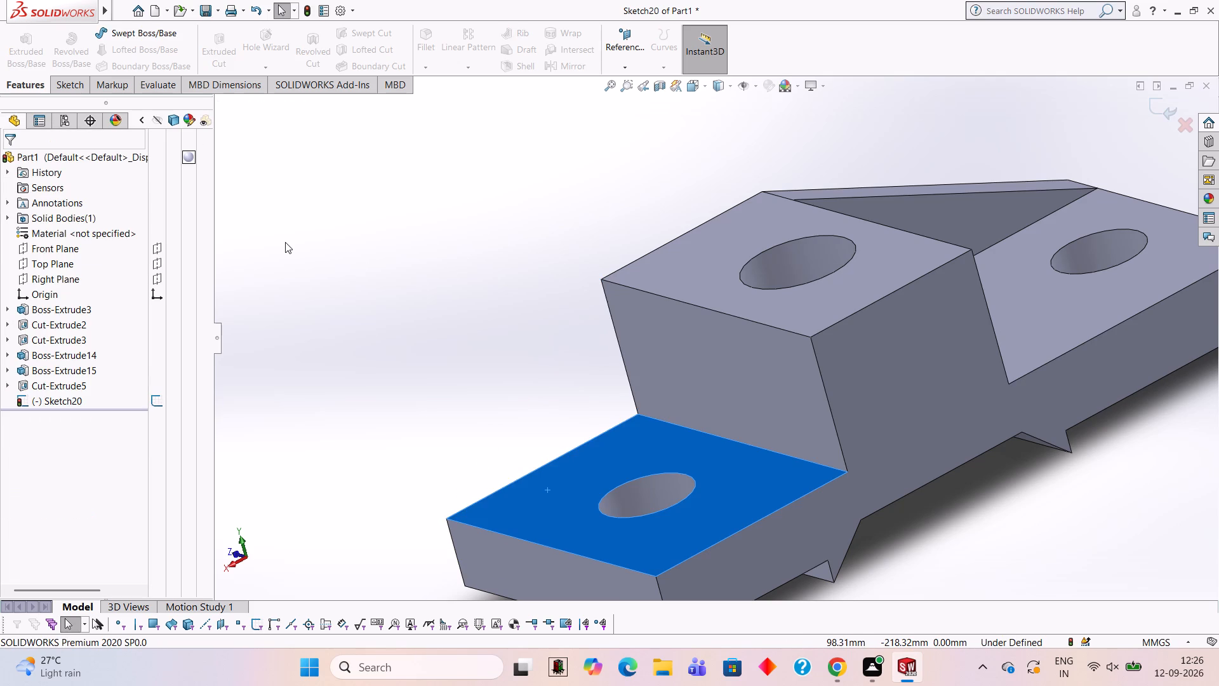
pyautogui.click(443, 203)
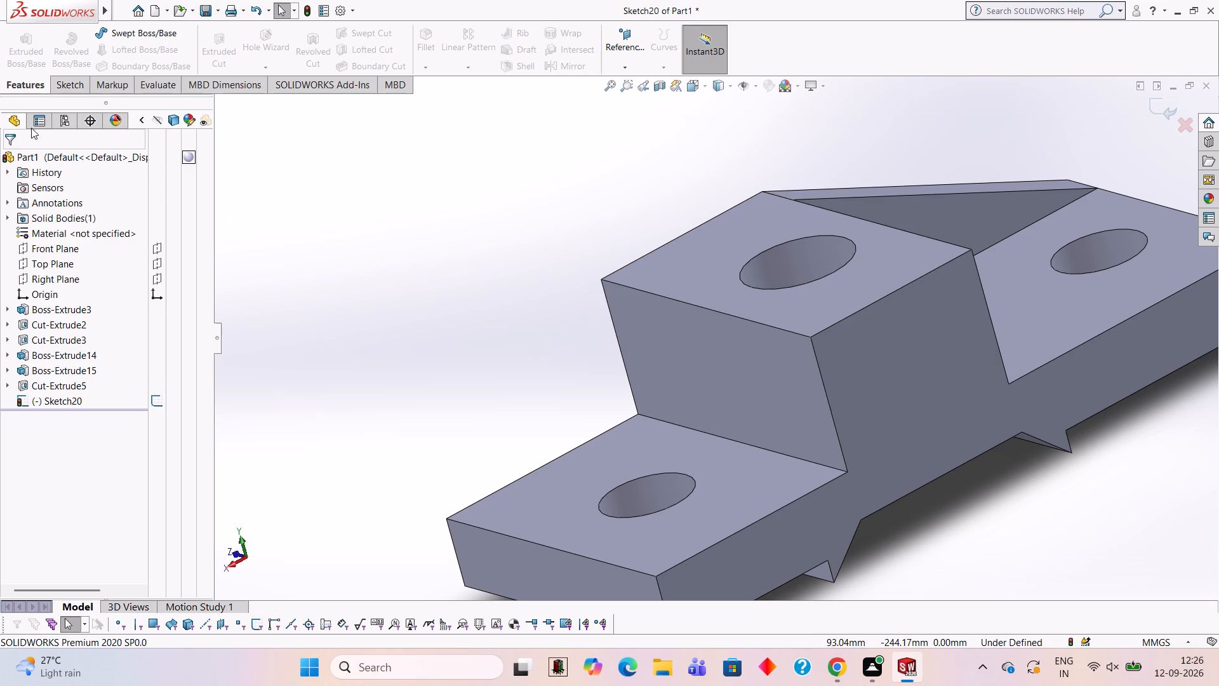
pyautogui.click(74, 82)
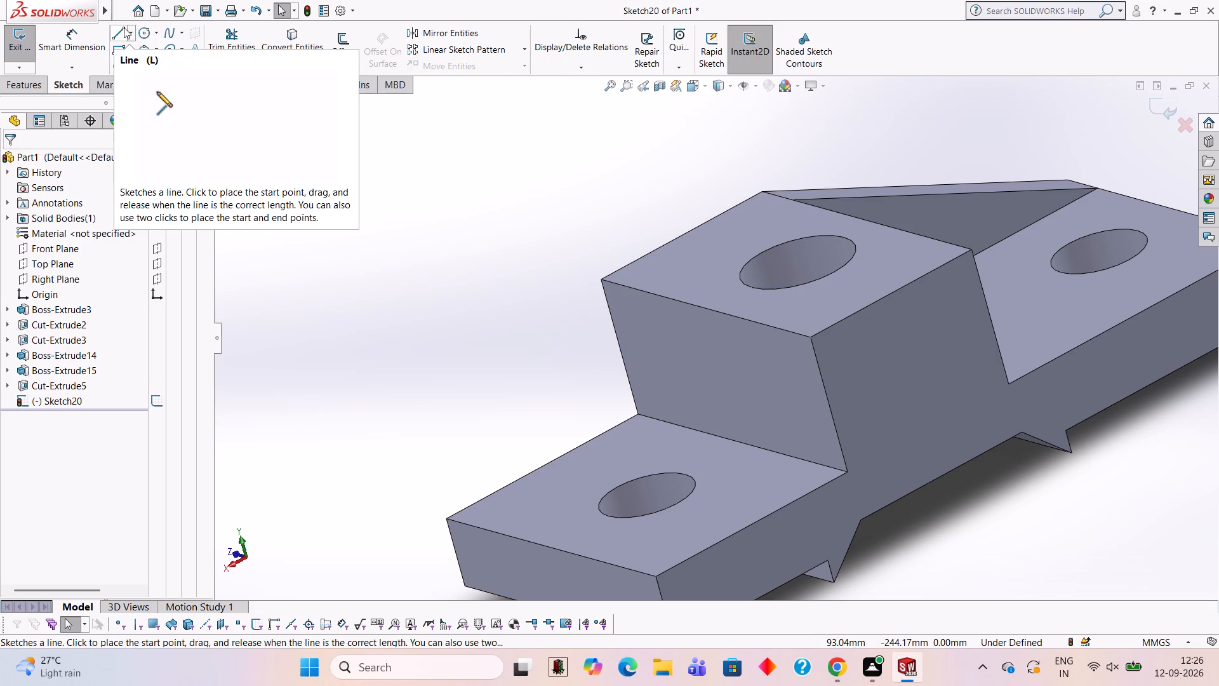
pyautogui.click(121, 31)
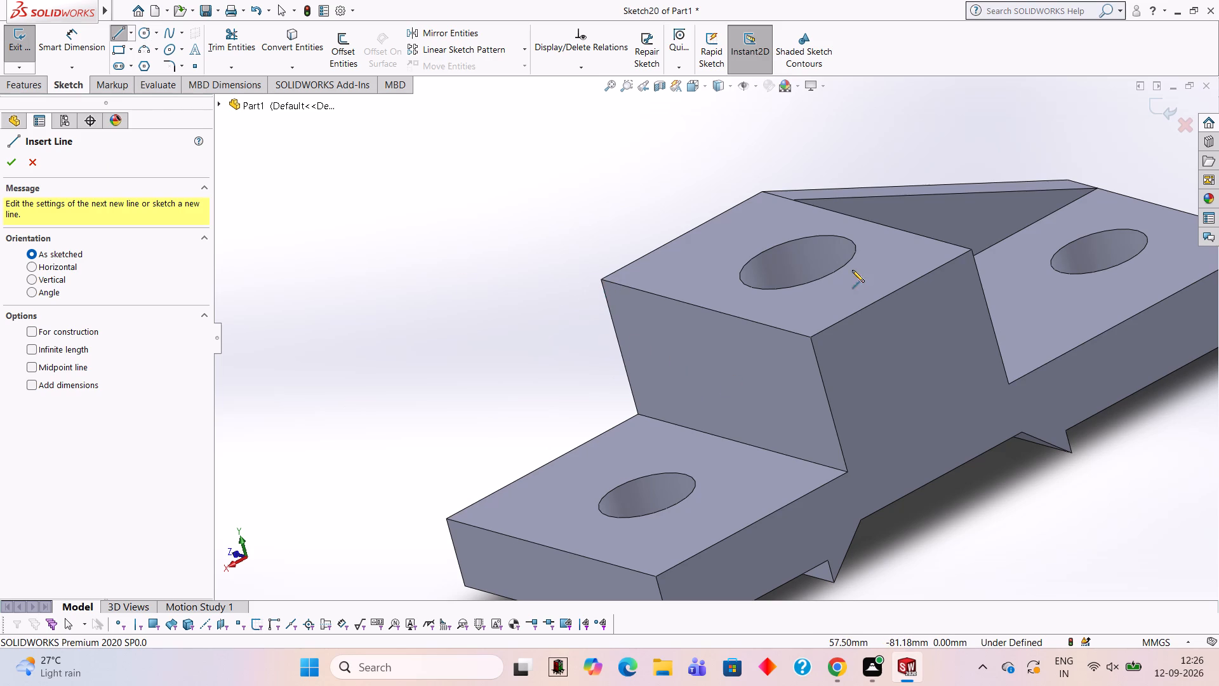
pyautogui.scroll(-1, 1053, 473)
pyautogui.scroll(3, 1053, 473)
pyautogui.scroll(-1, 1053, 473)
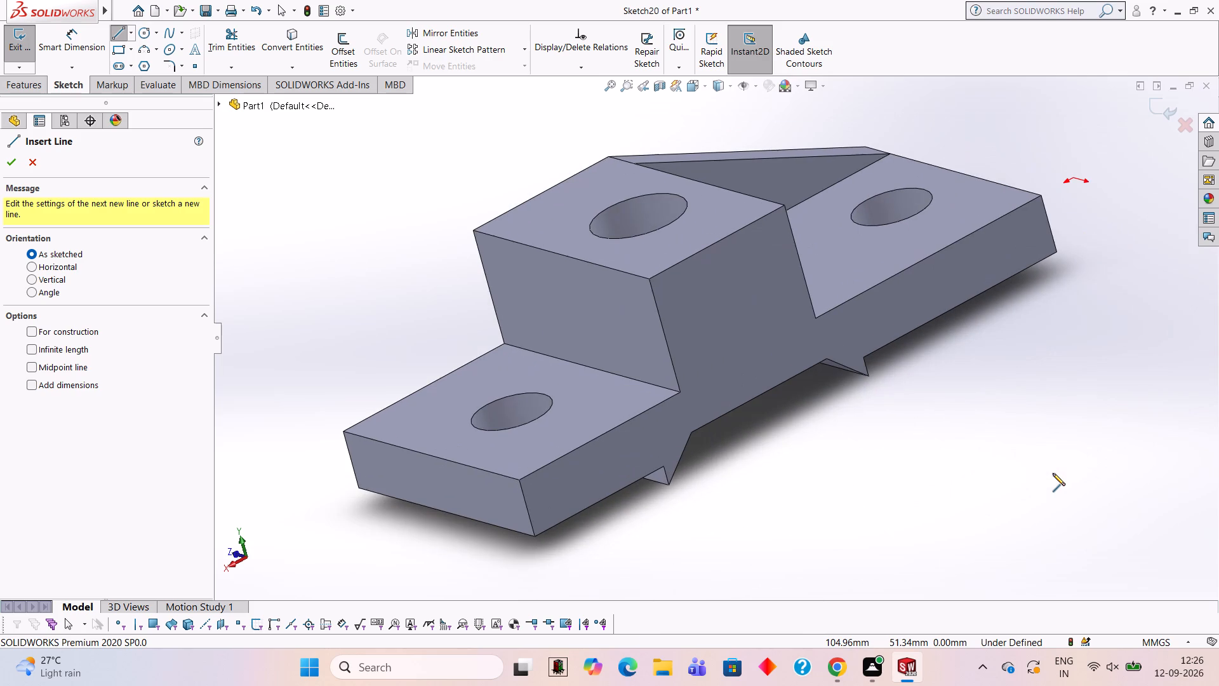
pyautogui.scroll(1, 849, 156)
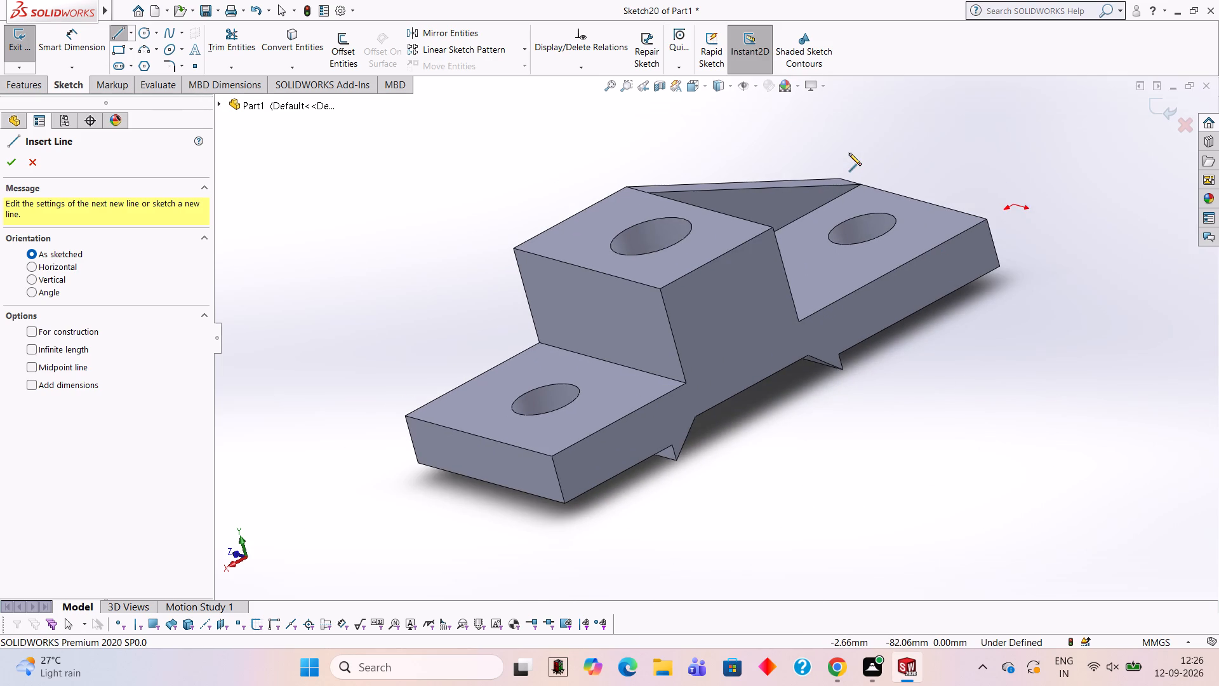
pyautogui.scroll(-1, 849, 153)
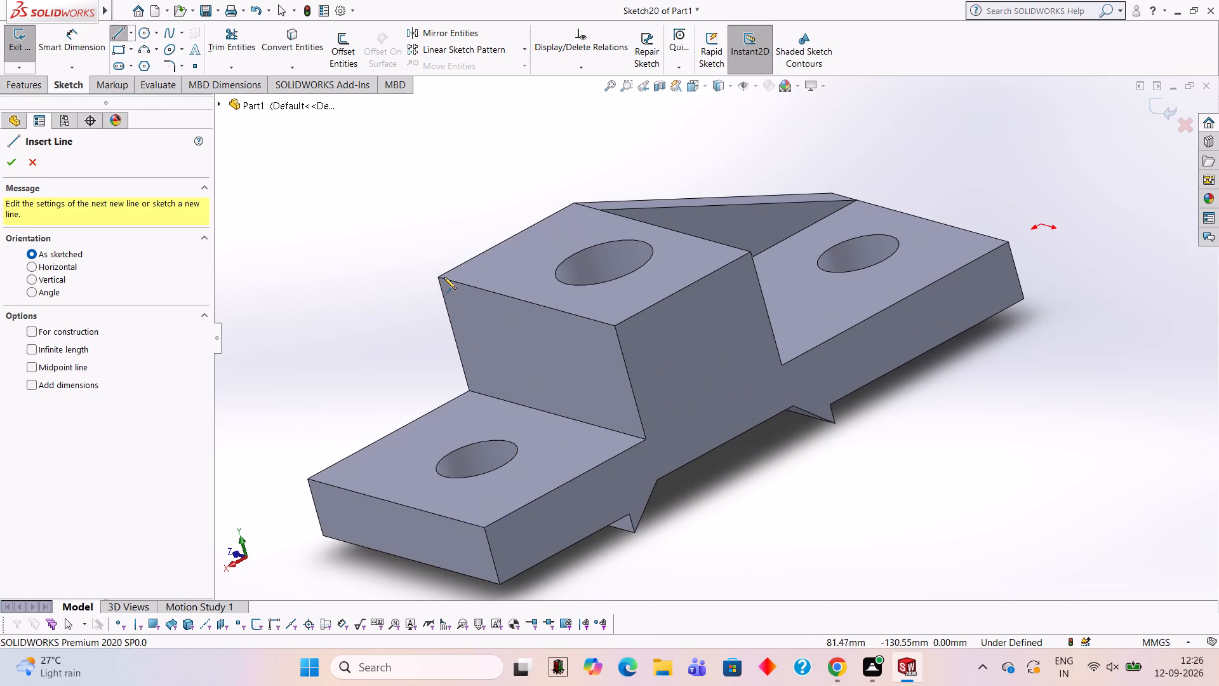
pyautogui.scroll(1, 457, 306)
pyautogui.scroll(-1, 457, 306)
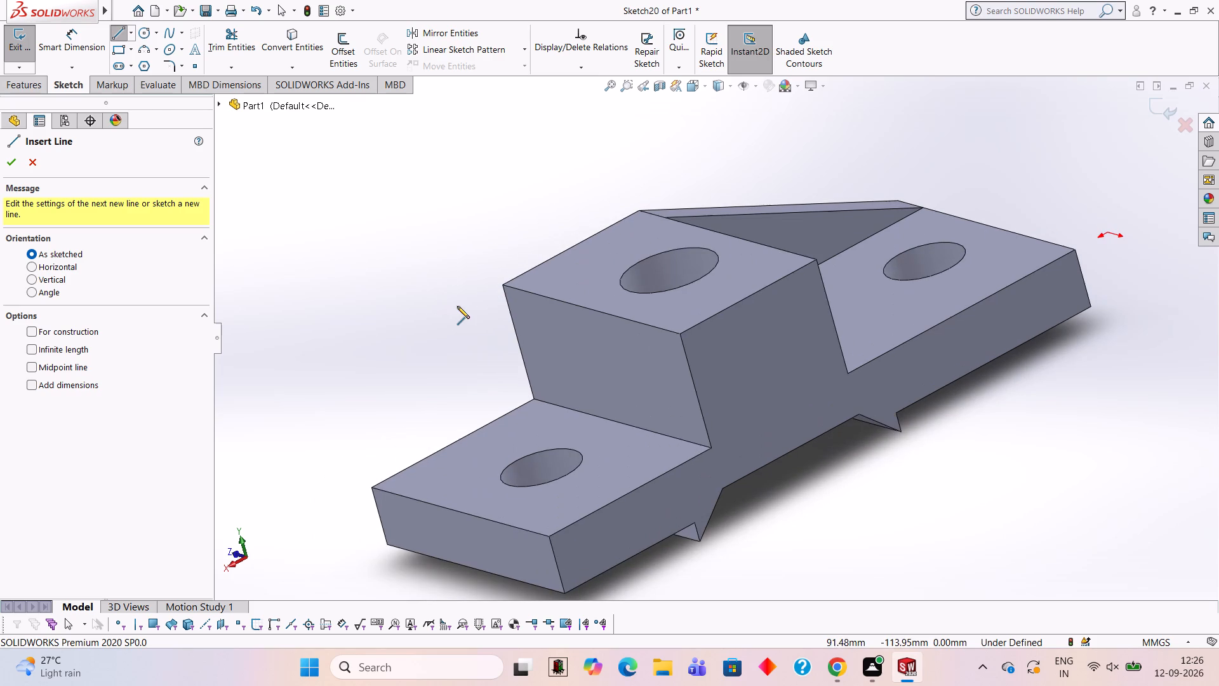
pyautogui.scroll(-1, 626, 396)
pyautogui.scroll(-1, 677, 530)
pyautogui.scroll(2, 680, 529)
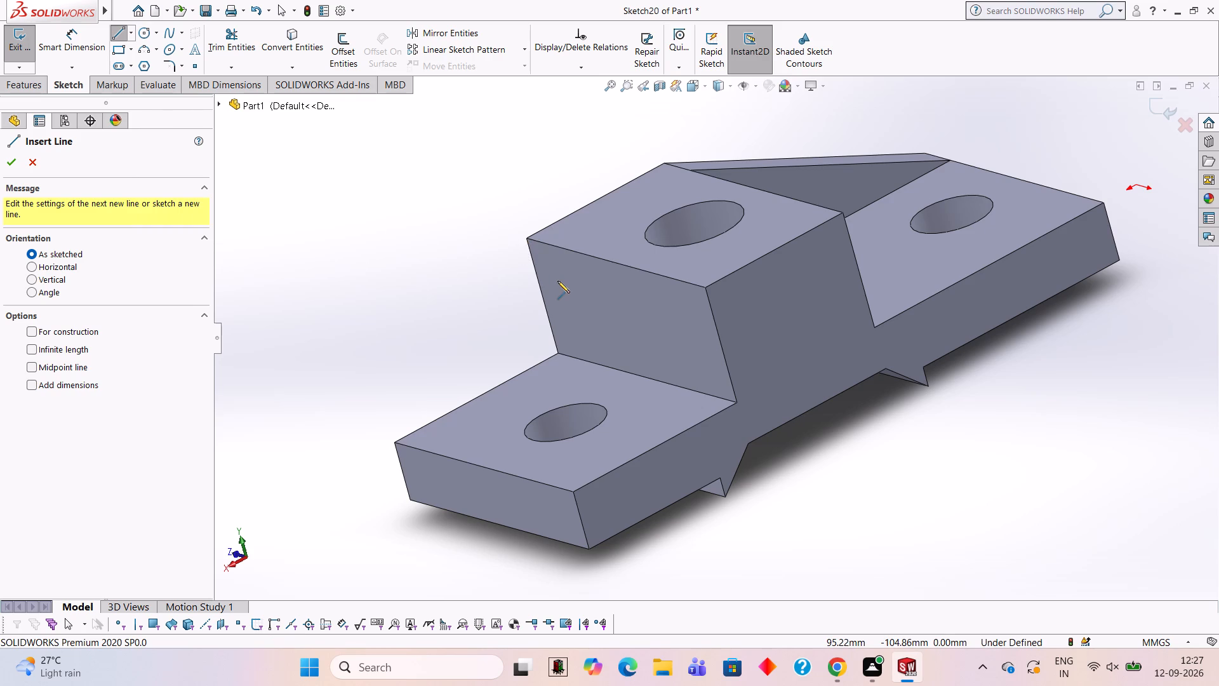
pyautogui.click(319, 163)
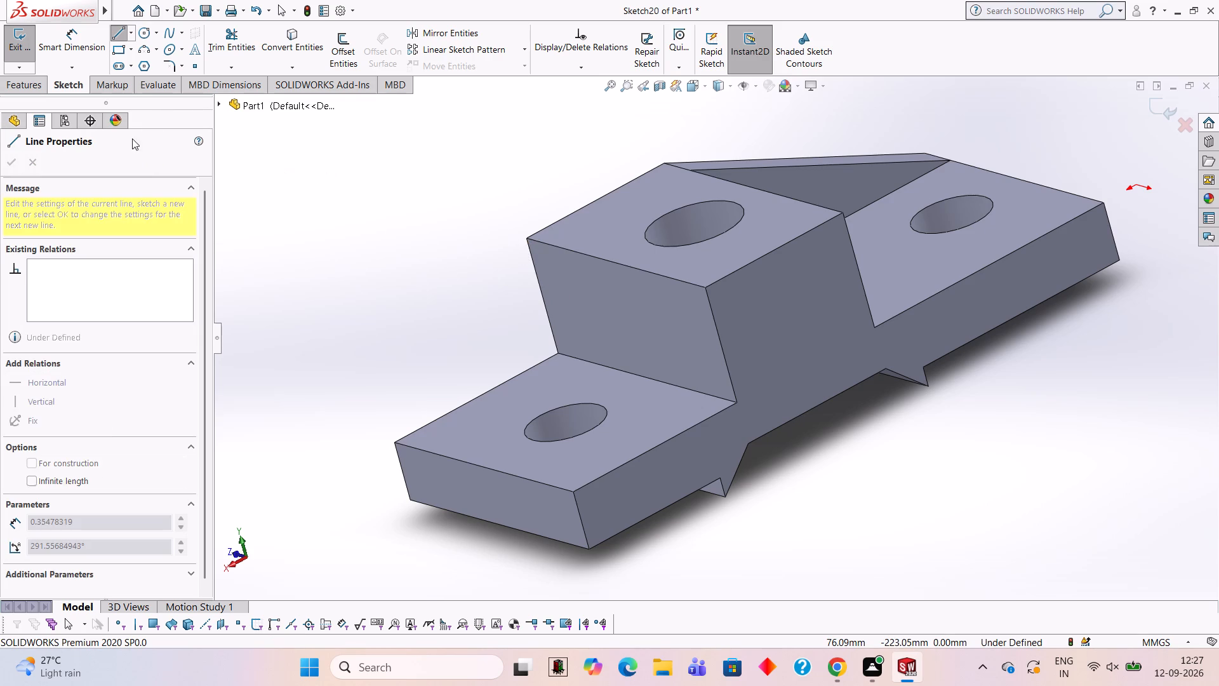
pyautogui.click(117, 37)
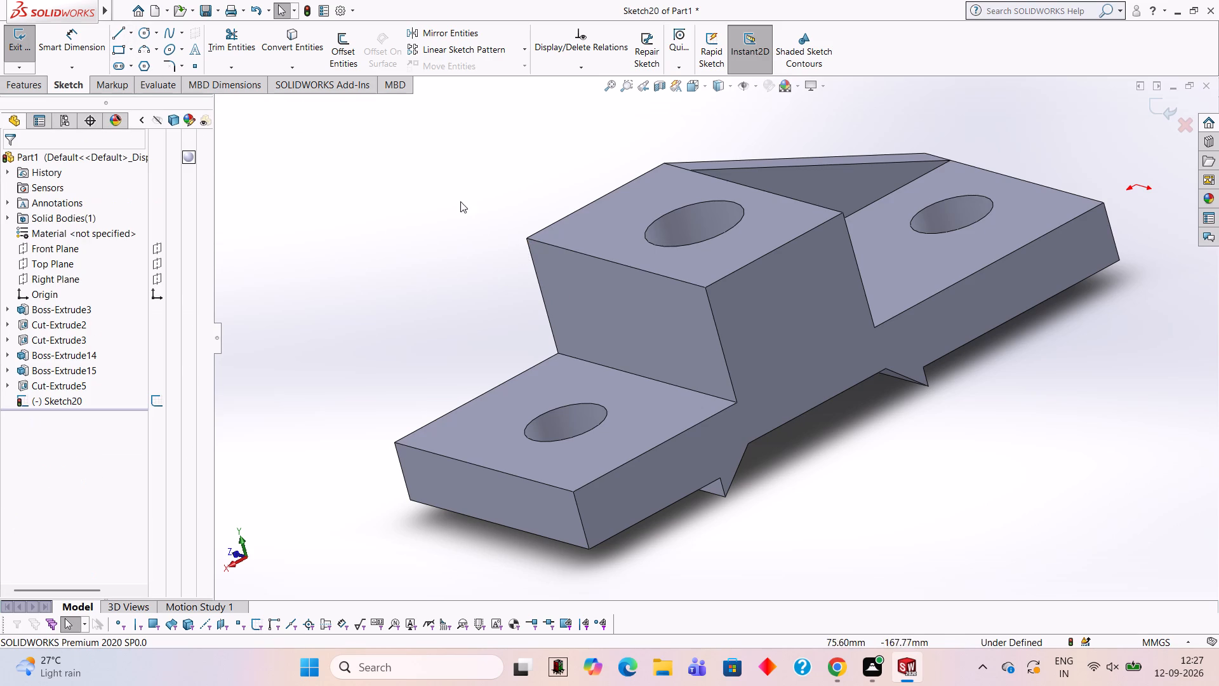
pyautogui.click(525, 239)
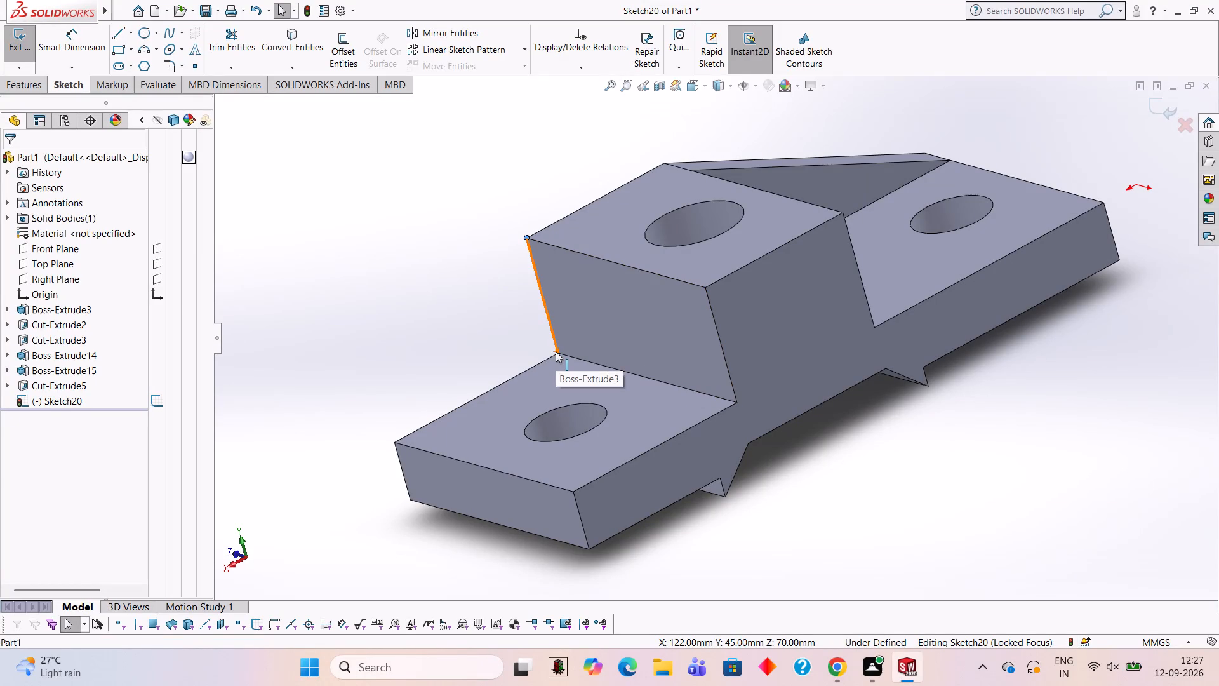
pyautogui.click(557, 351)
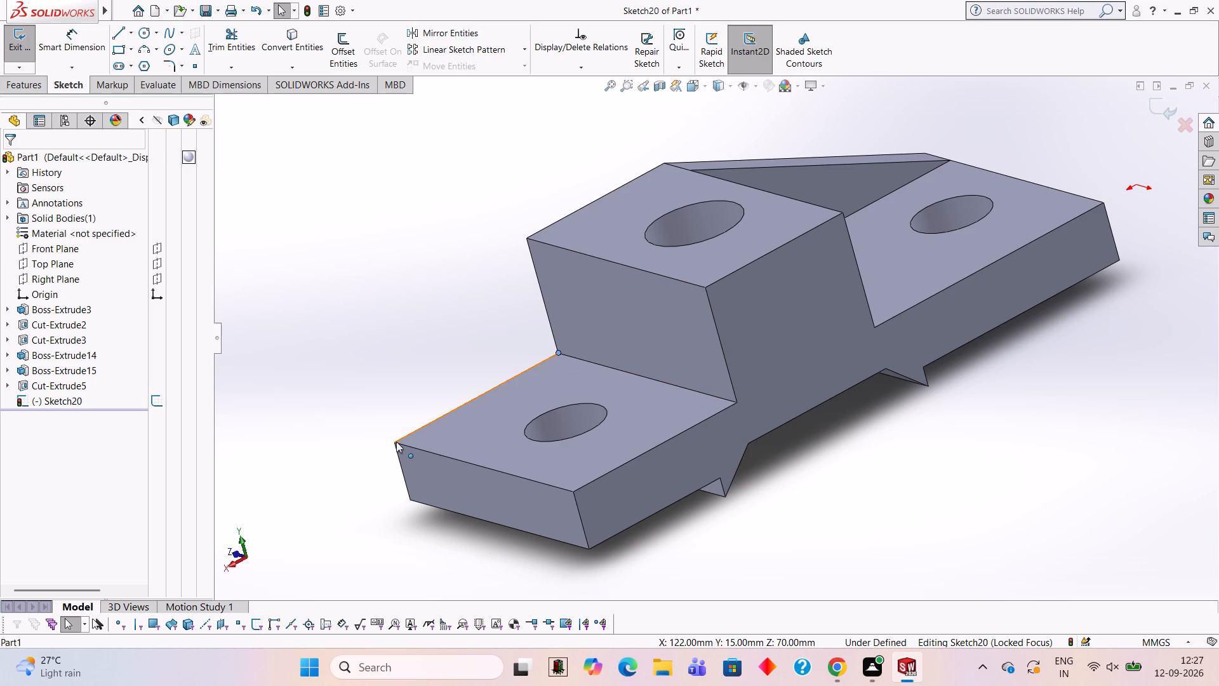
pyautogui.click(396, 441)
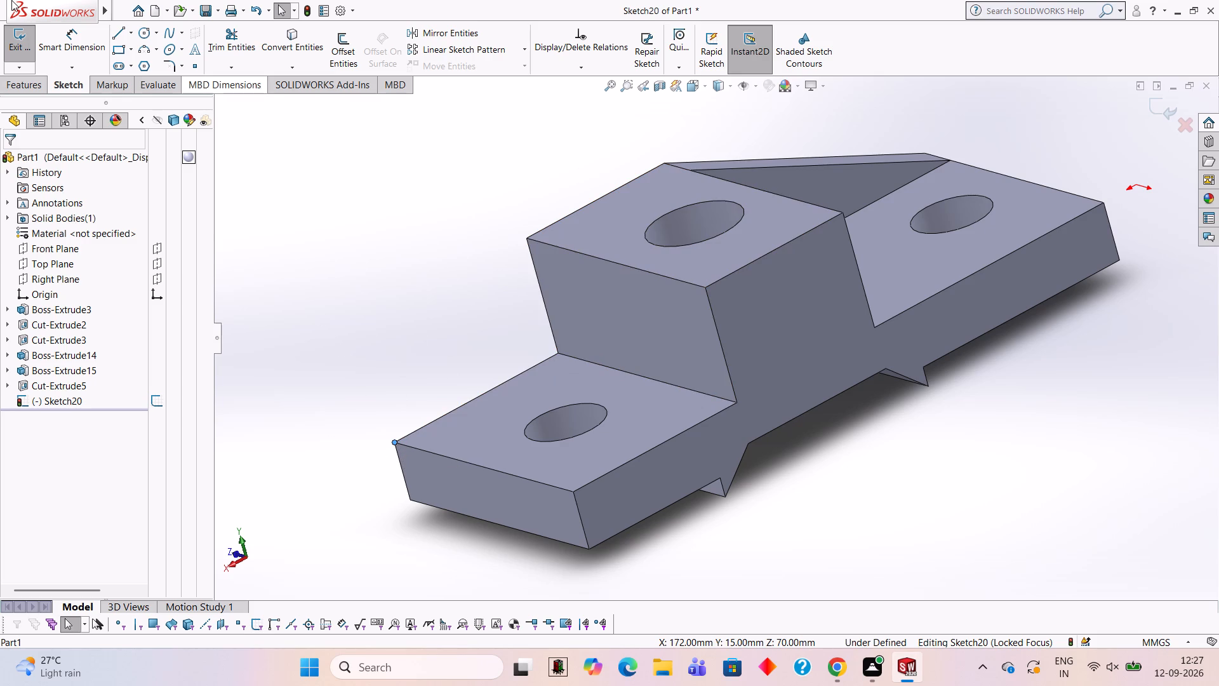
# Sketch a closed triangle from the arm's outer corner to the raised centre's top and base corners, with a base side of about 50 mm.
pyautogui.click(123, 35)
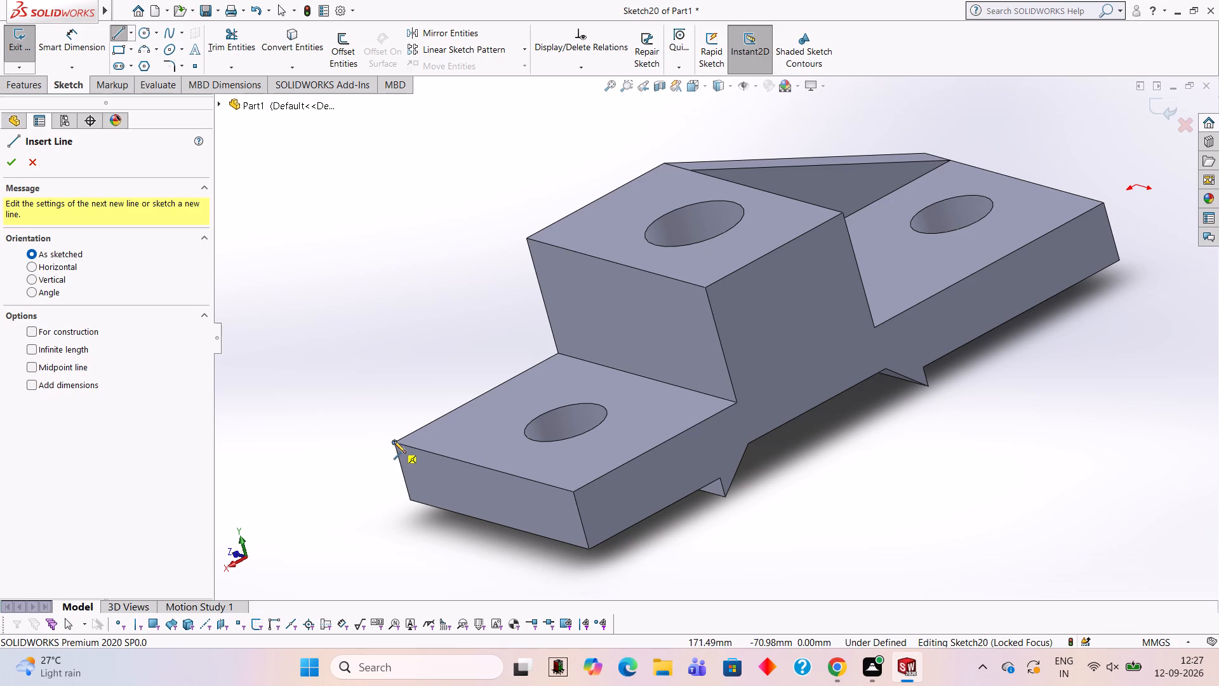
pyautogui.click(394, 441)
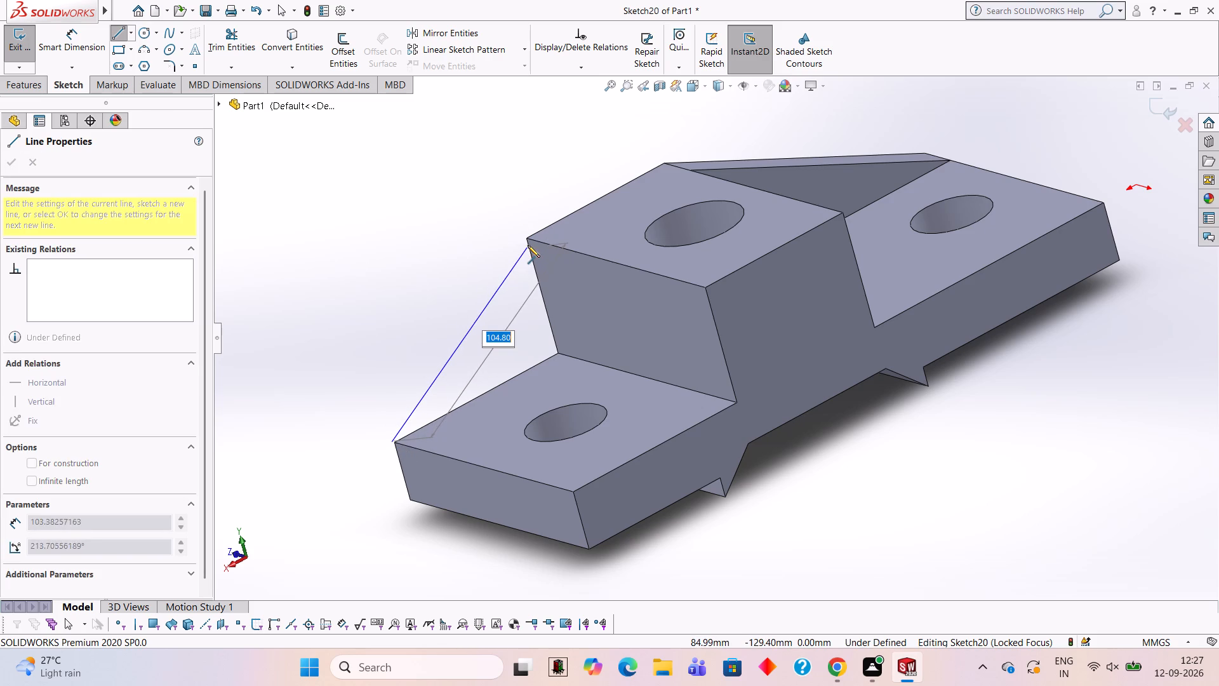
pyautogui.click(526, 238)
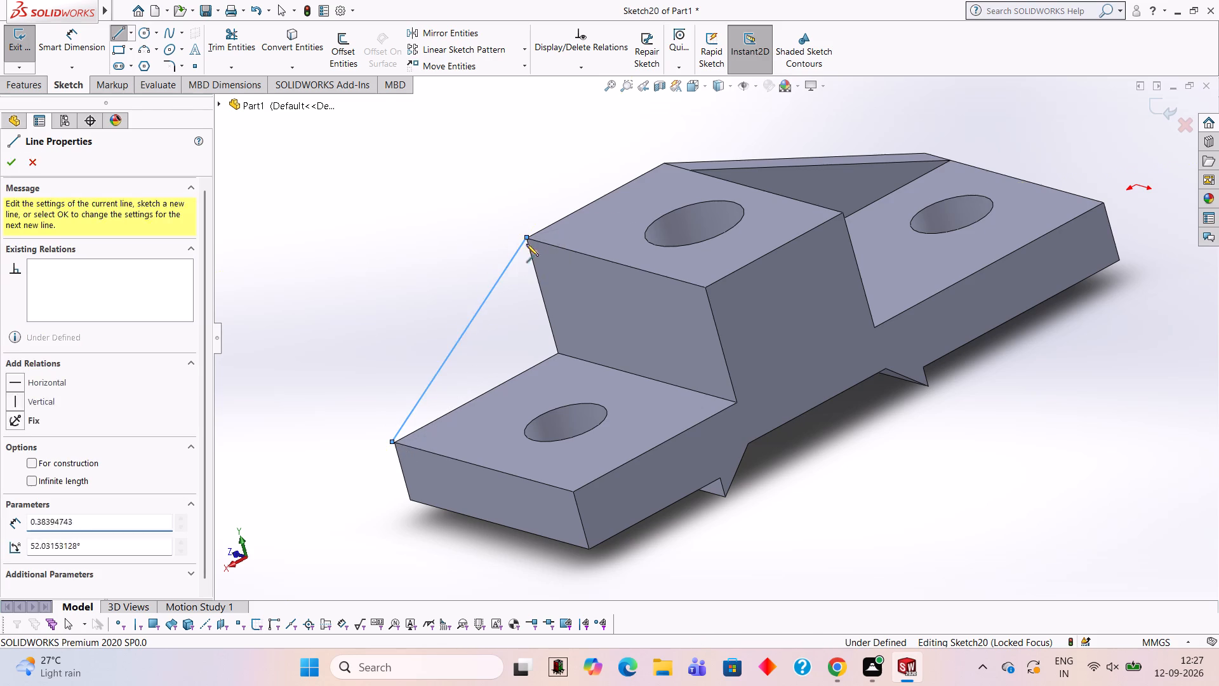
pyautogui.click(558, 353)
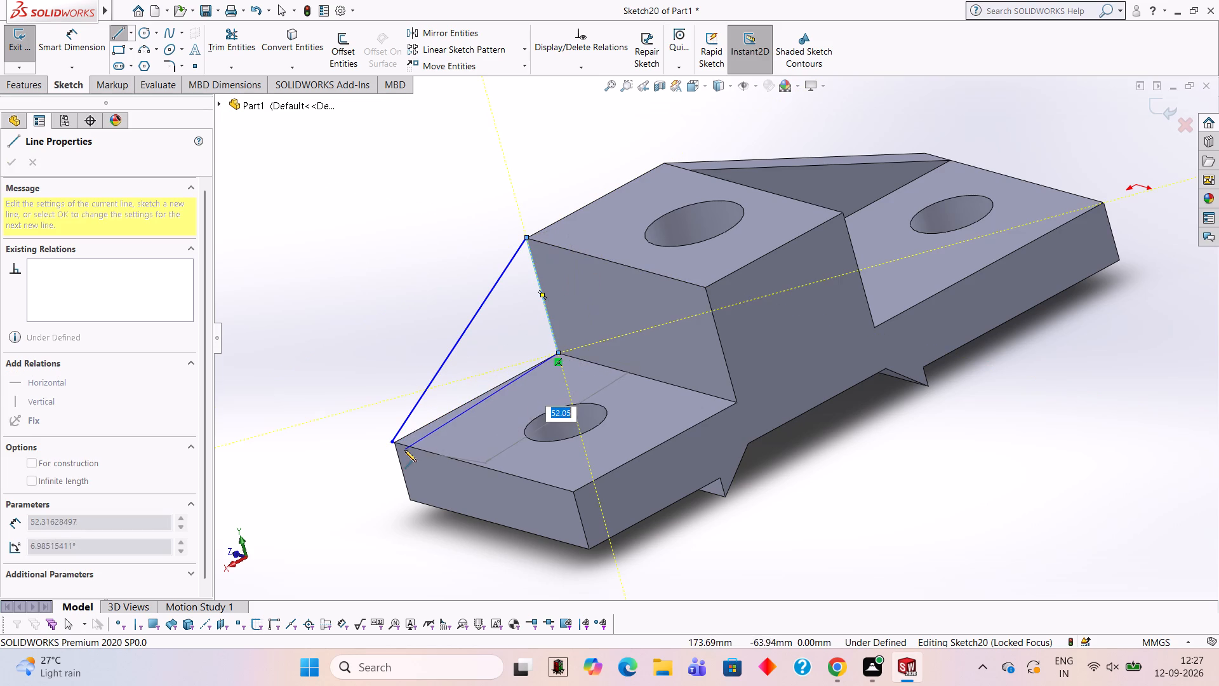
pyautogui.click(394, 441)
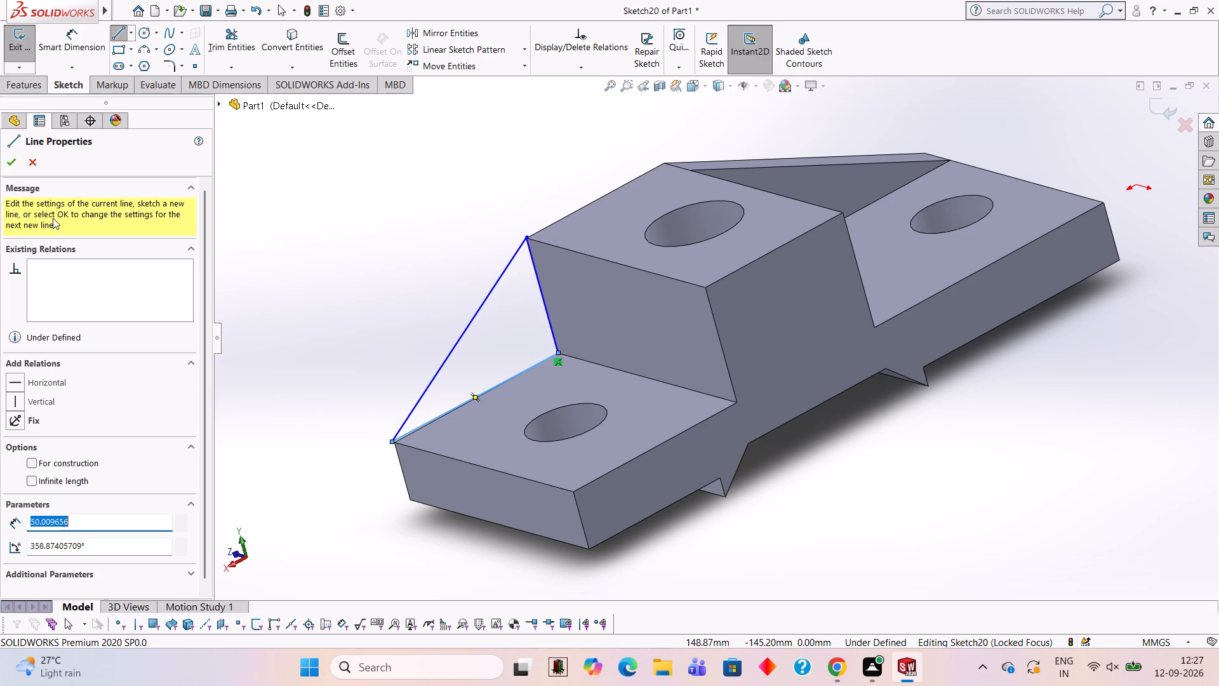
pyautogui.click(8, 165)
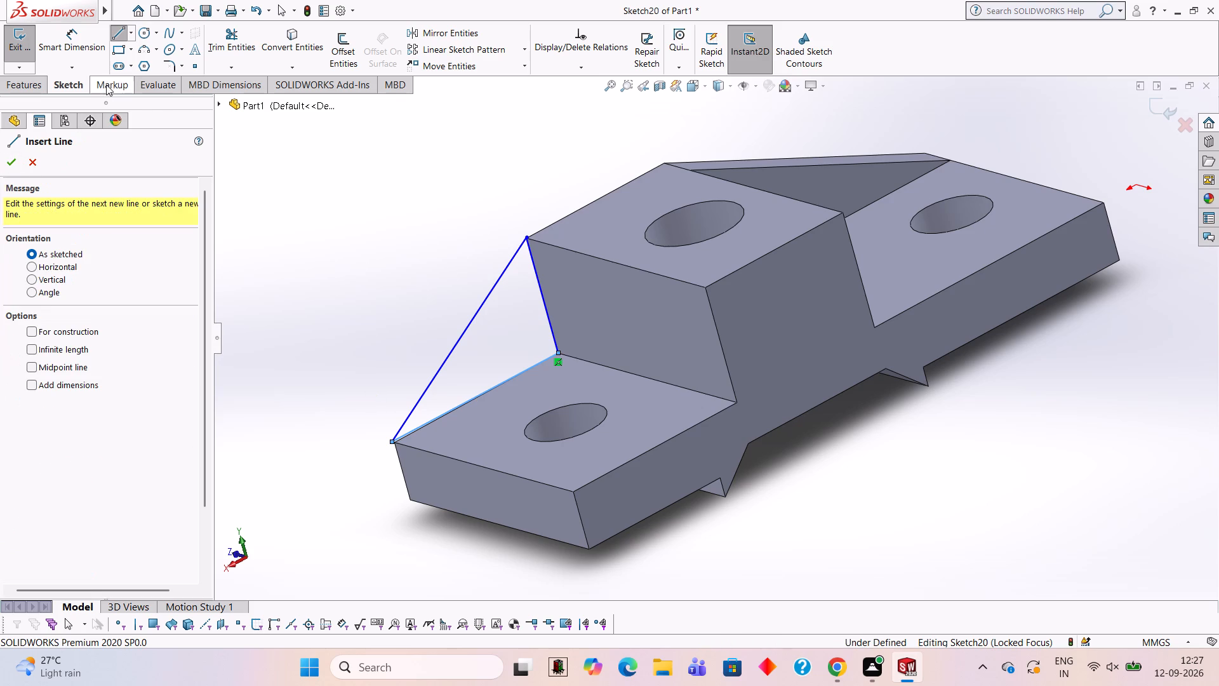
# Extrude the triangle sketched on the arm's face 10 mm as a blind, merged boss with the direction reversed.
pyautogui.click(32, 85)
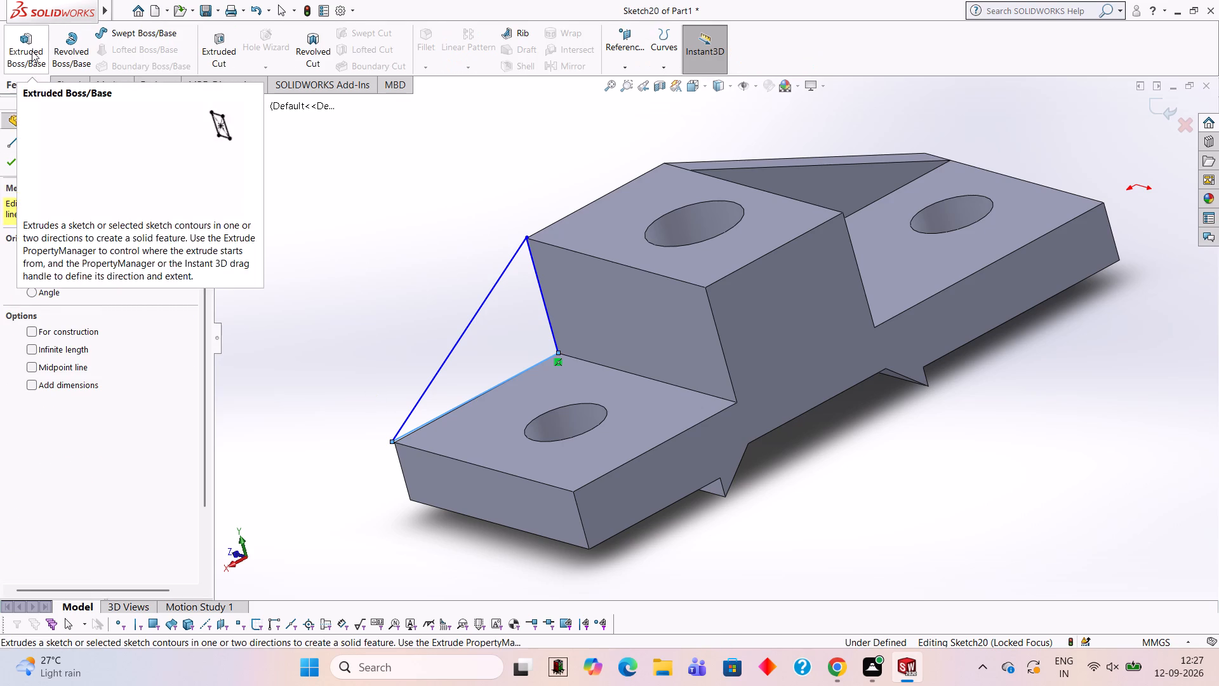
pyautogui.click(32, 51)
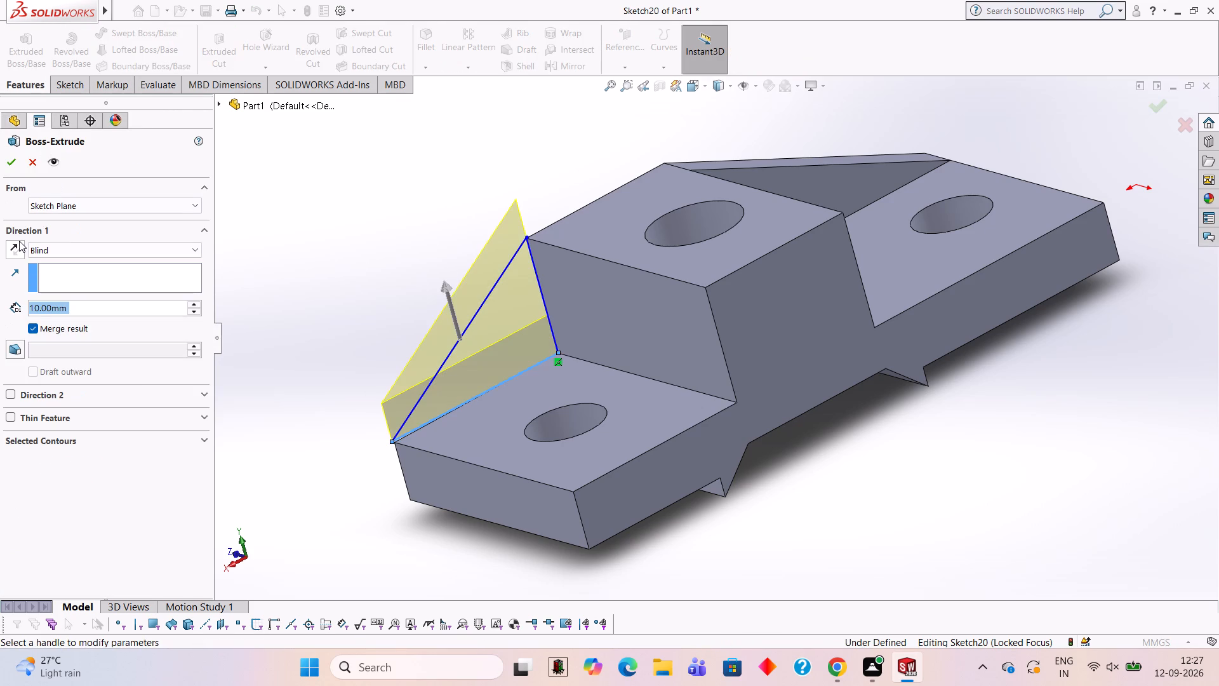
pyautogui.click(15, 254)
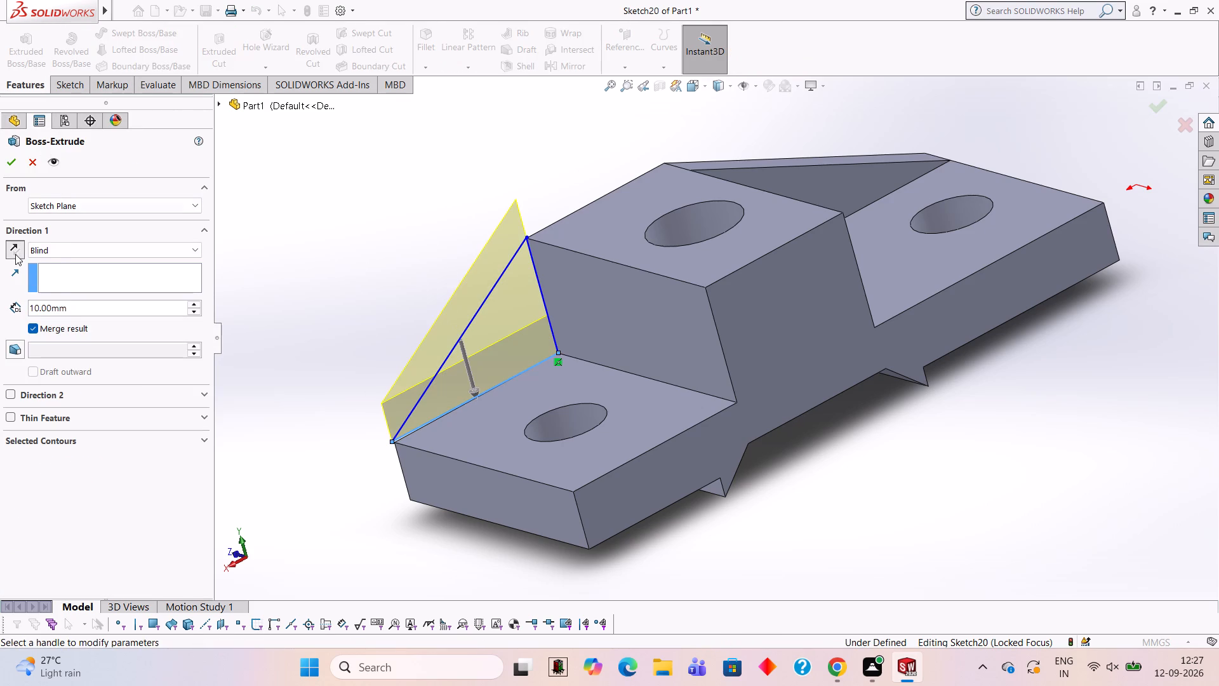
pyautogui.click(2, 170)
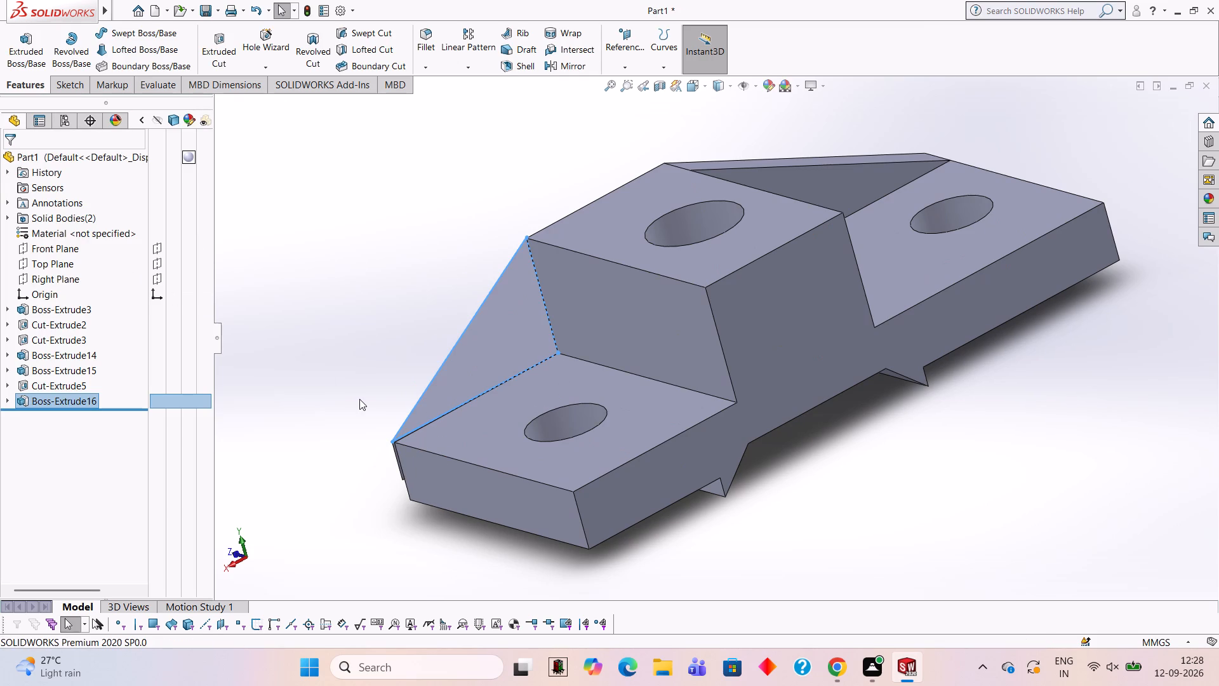
# Examine from several angles how the new triangular boss sits against the arm and the raised centre.
pyautogui.rightClick(425, 323)
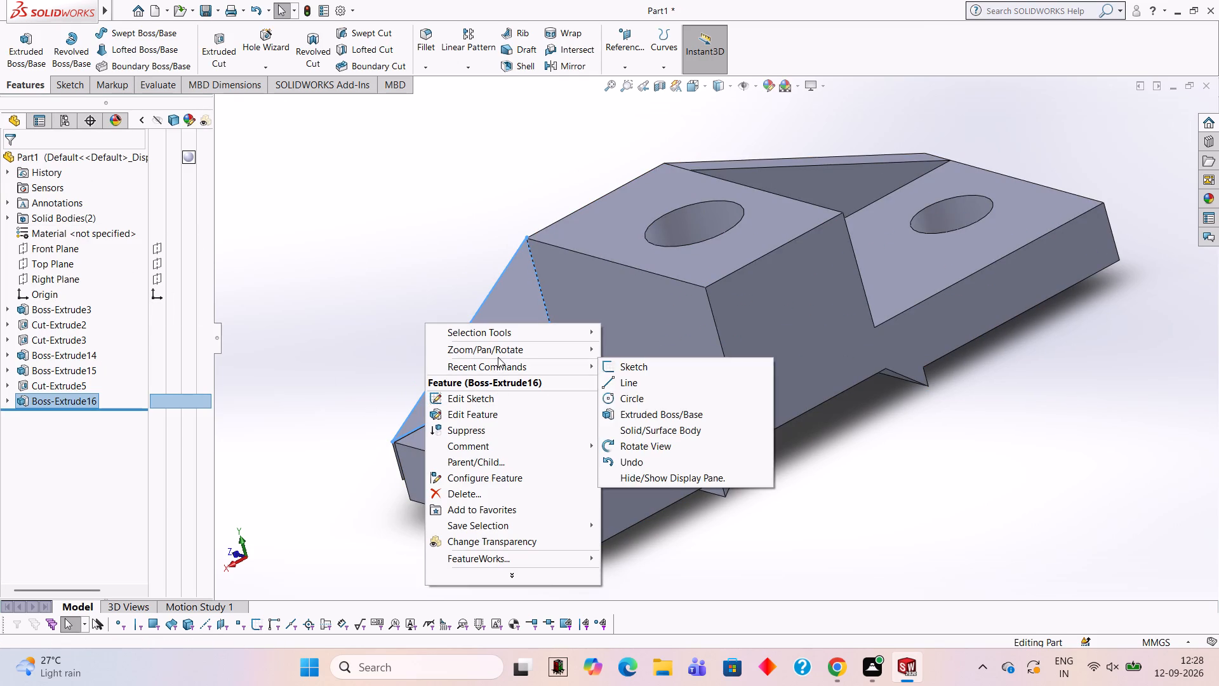
pyautogui.click(498, 357)
pyautogui.click(493, 348)
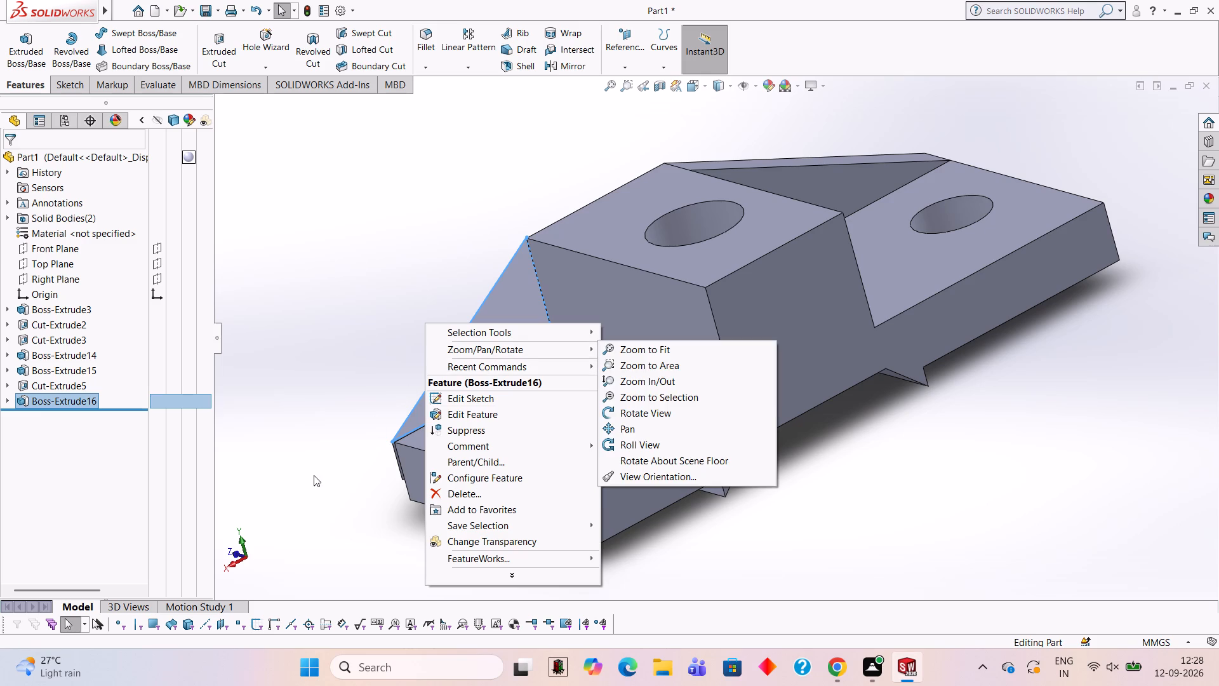
pyautogui.click(570, 350)
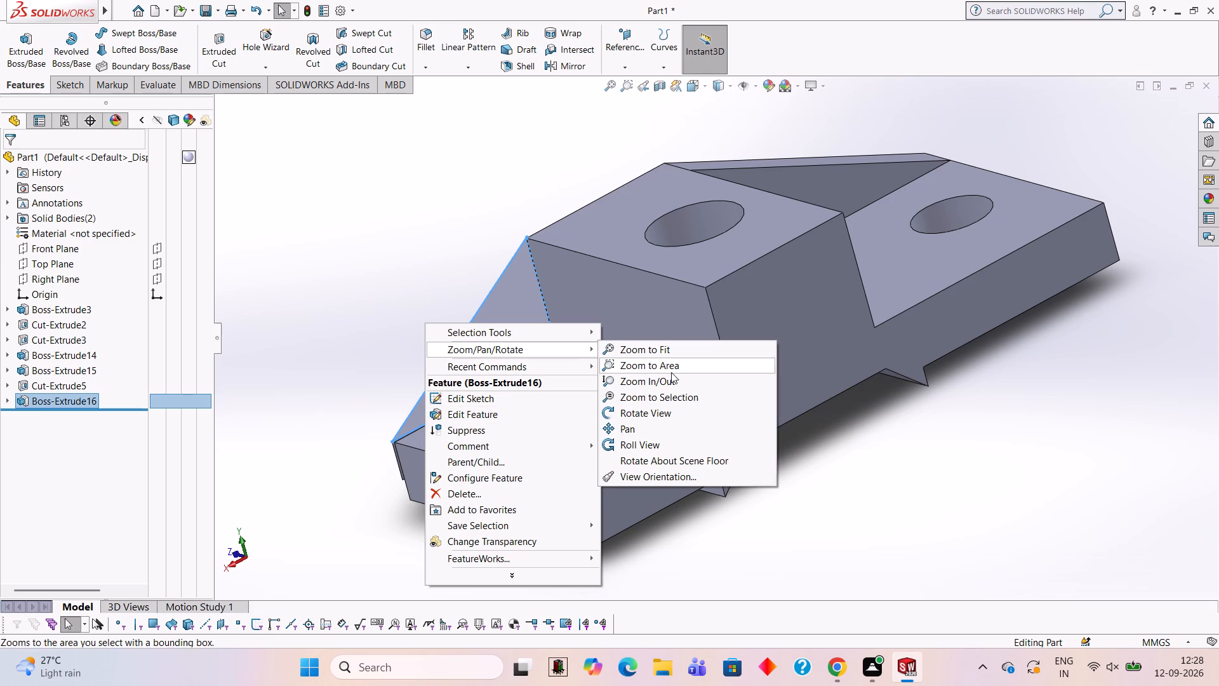
pyautogui.click(668, 415)
pyautogui.moveTo(621, 539); pyautogui.dragTo(849, 514)
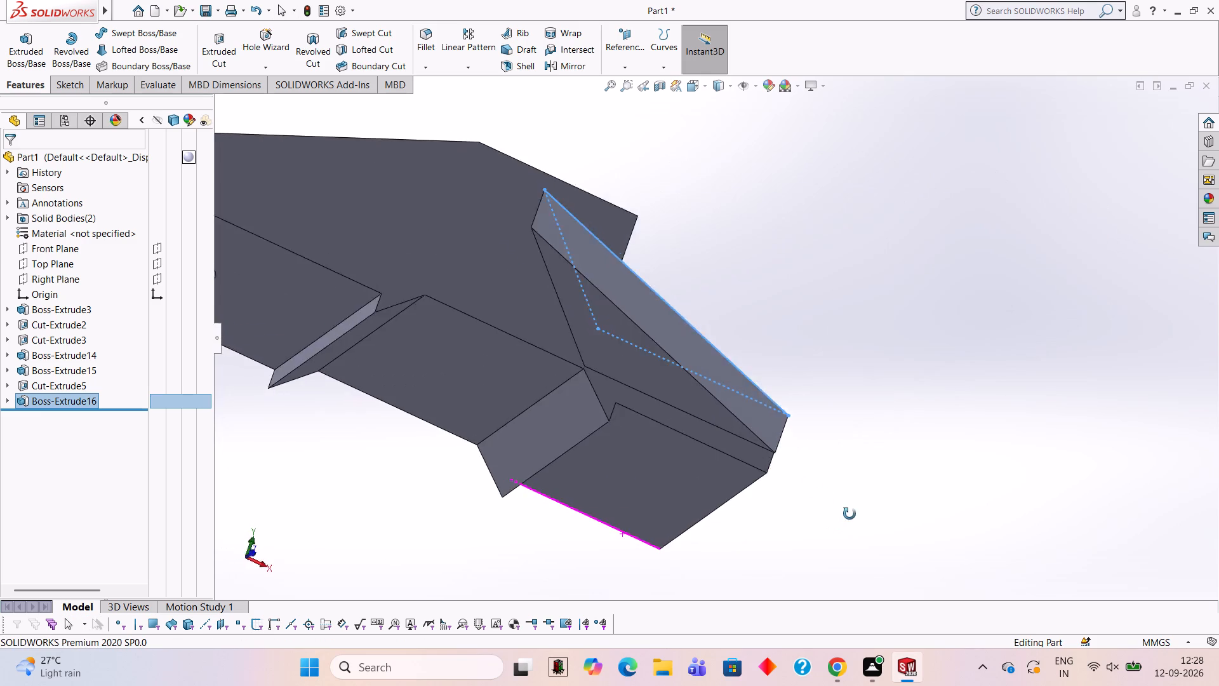
pyautogui.moveTo(849, 514); pyautogui.dragTo(669, 426)
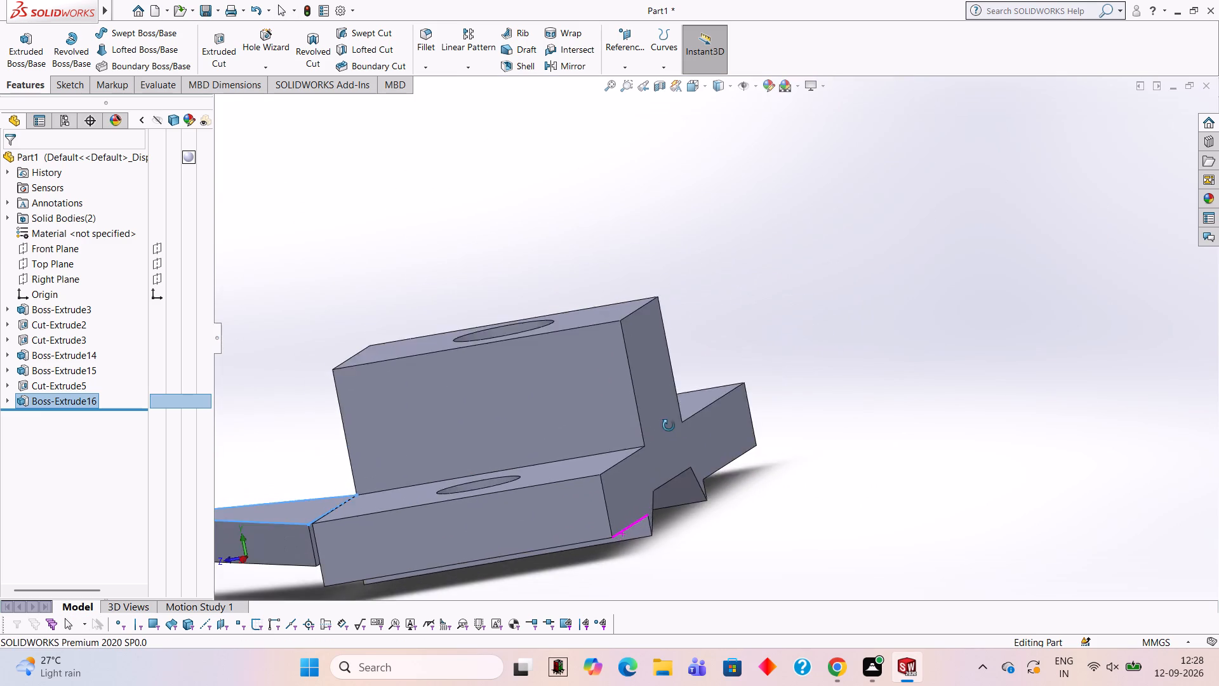
pyautogui.moveTo(669, 426); pyautogui.dragTo(686, 573)
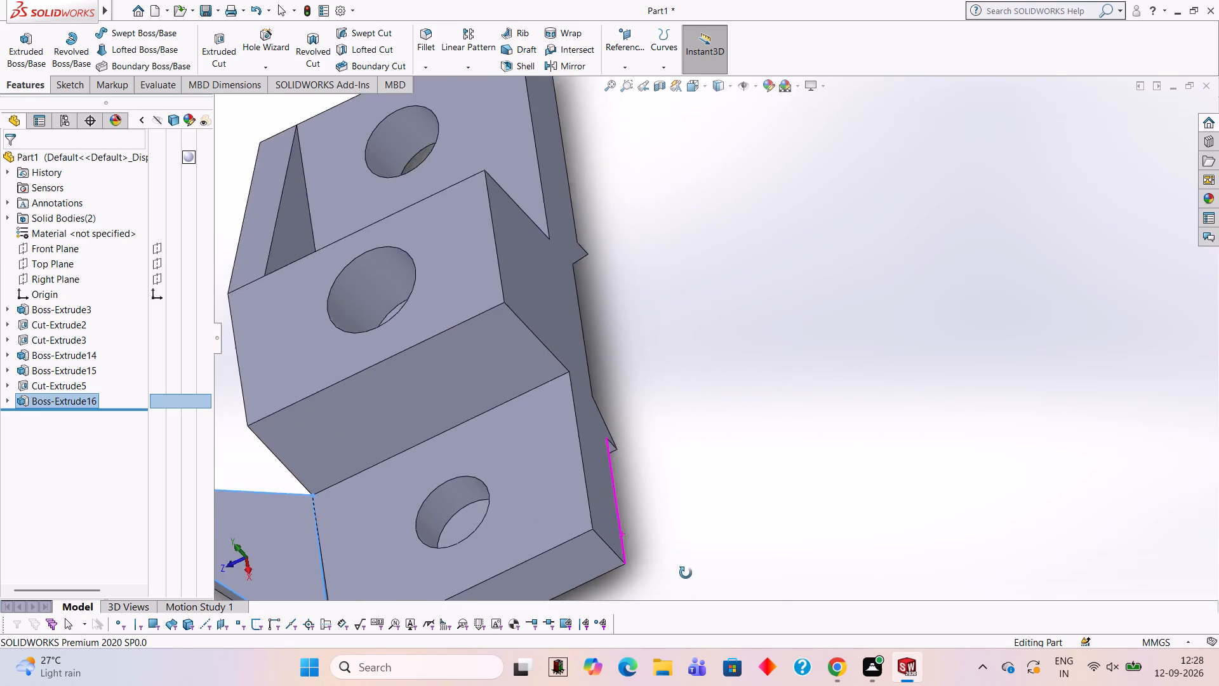
pyautogui.moveTo(686, 573); pyautogui.dragTo(659, 385)
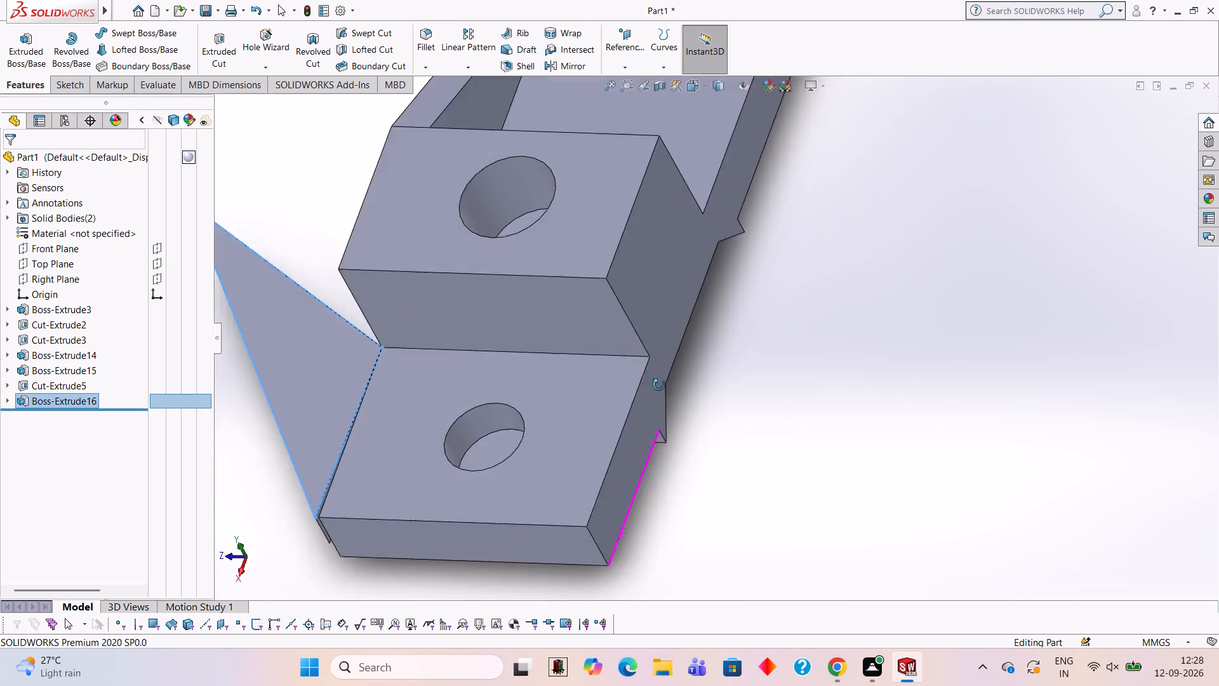
pyautogui.moveTo(659, 385); pyautogui.dragTo(629, 409)
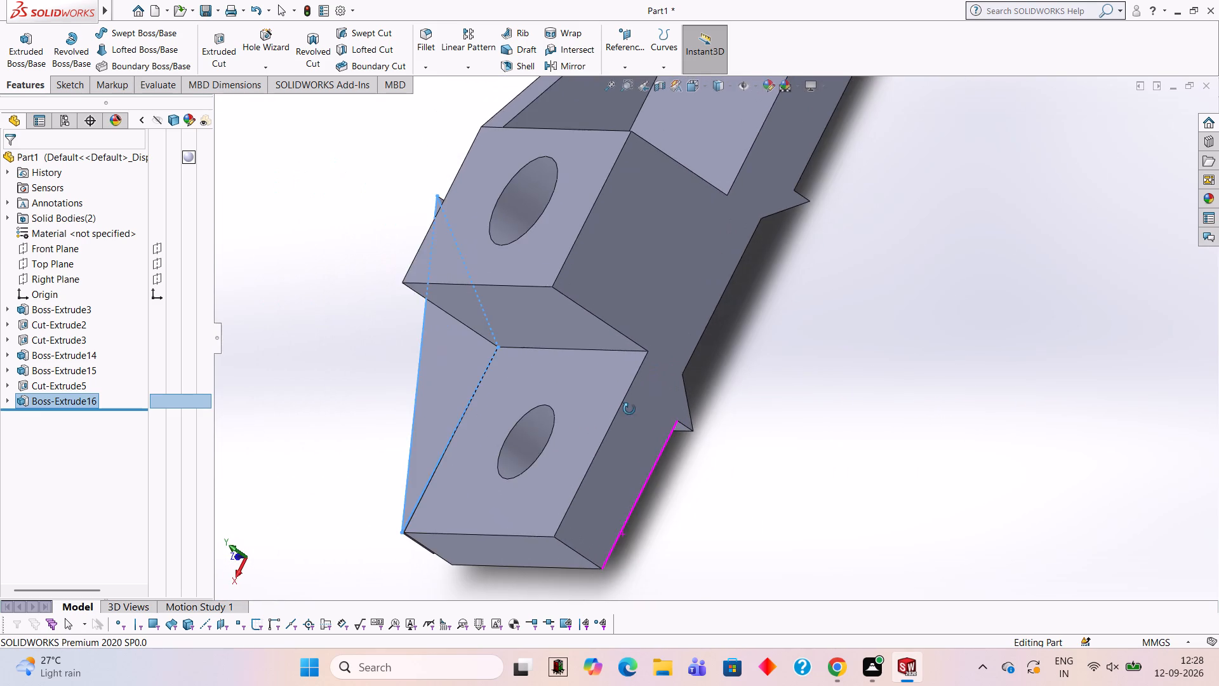
pyautogui.moveTo(629, 409); pyautogui.dragTo(646, 409)
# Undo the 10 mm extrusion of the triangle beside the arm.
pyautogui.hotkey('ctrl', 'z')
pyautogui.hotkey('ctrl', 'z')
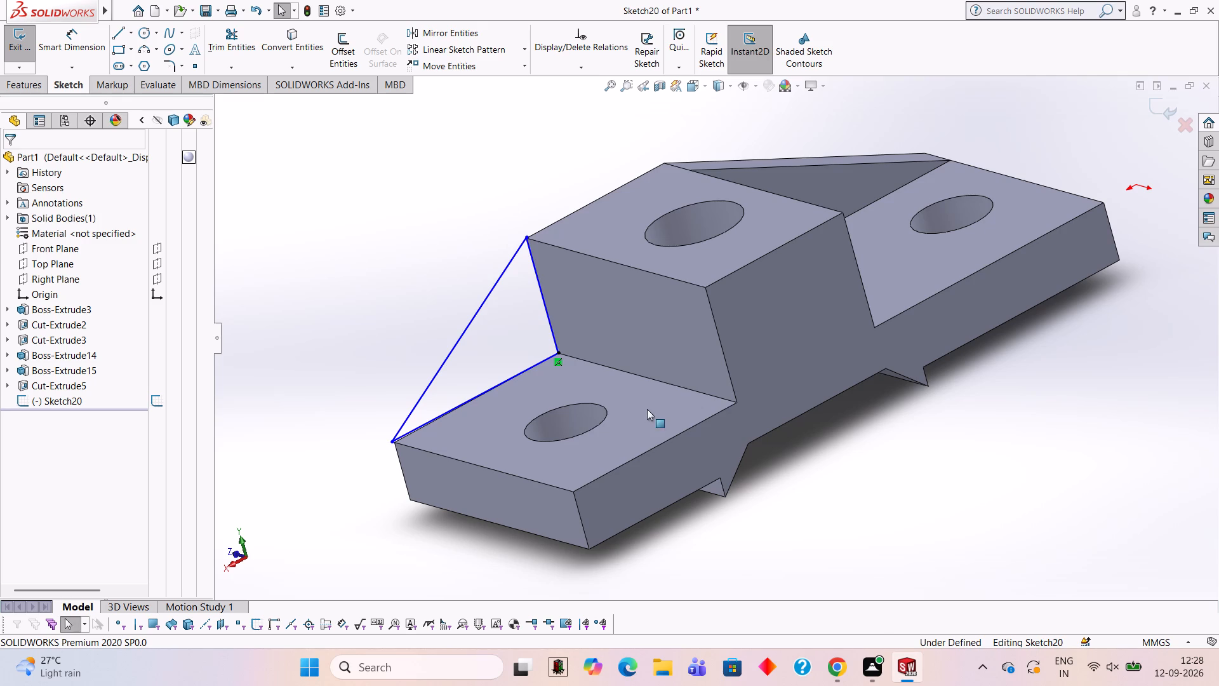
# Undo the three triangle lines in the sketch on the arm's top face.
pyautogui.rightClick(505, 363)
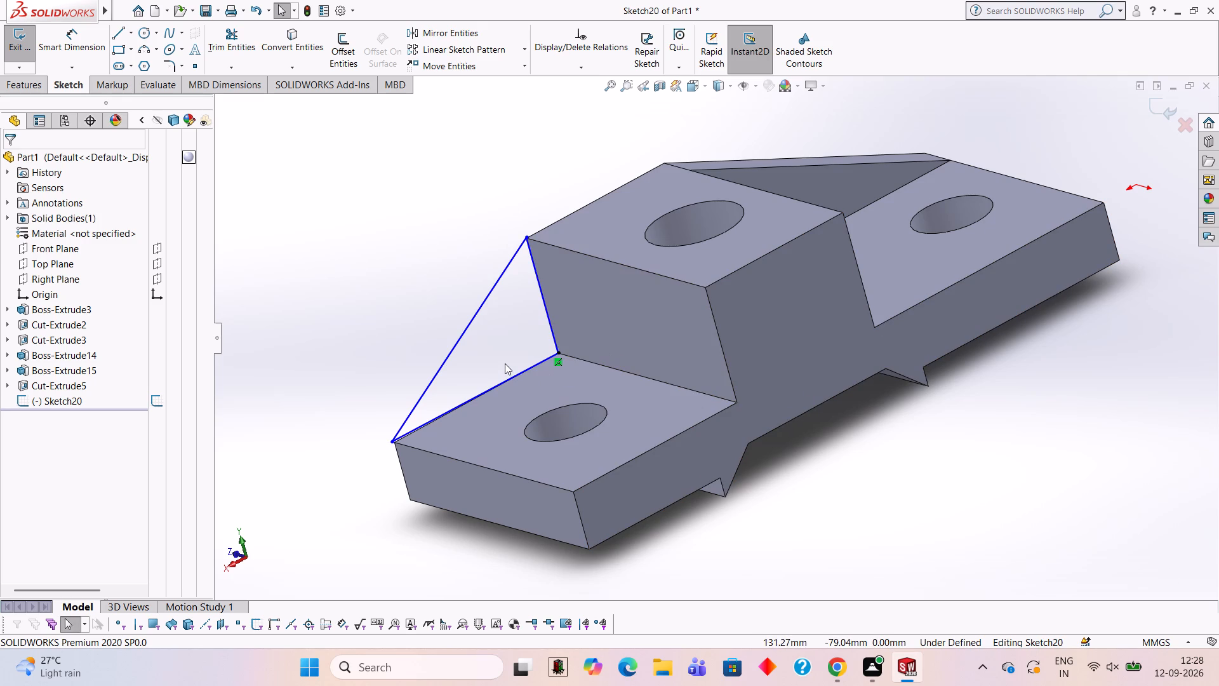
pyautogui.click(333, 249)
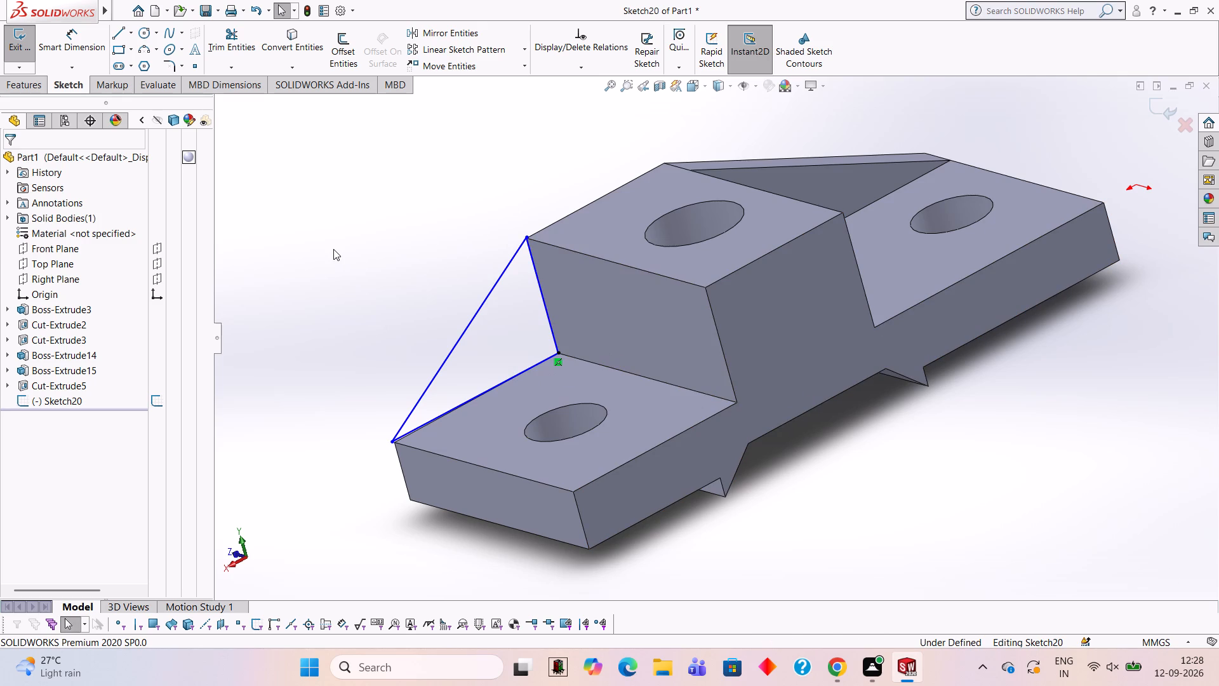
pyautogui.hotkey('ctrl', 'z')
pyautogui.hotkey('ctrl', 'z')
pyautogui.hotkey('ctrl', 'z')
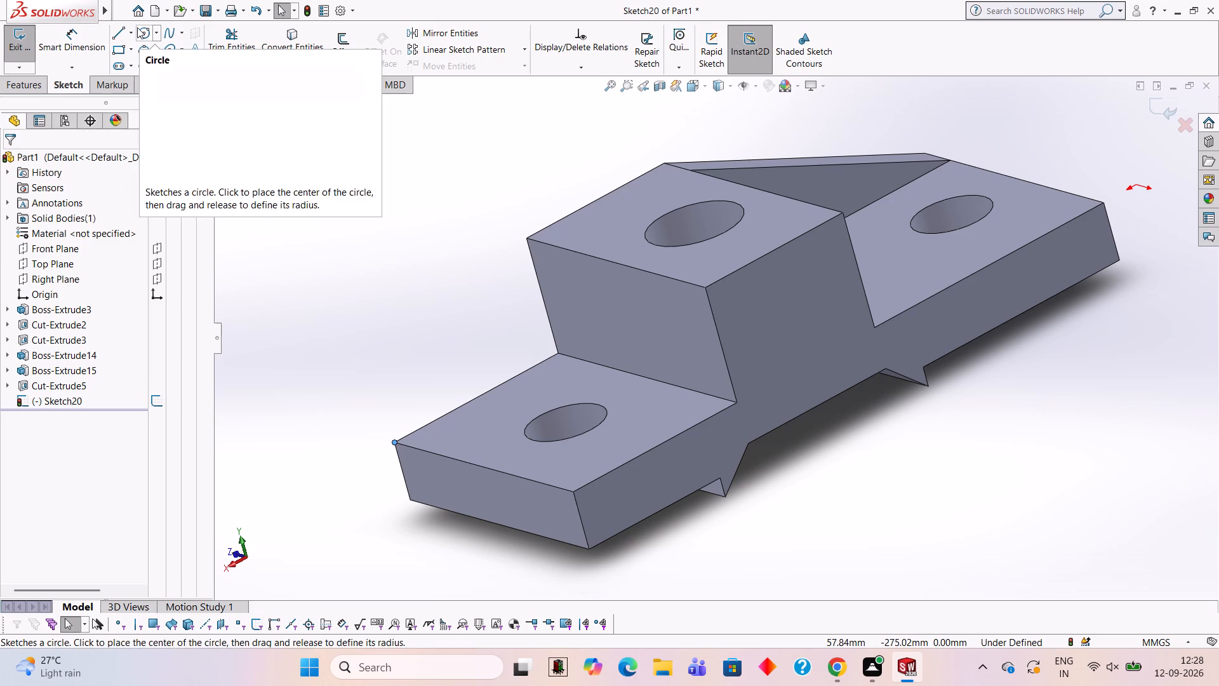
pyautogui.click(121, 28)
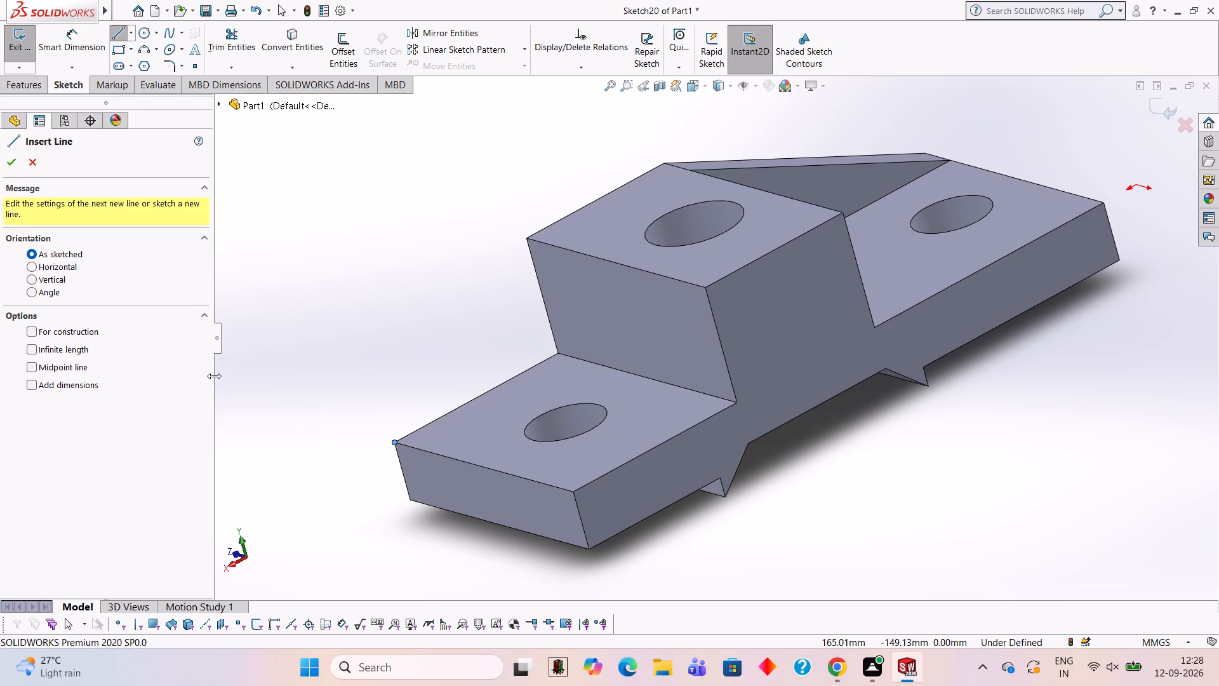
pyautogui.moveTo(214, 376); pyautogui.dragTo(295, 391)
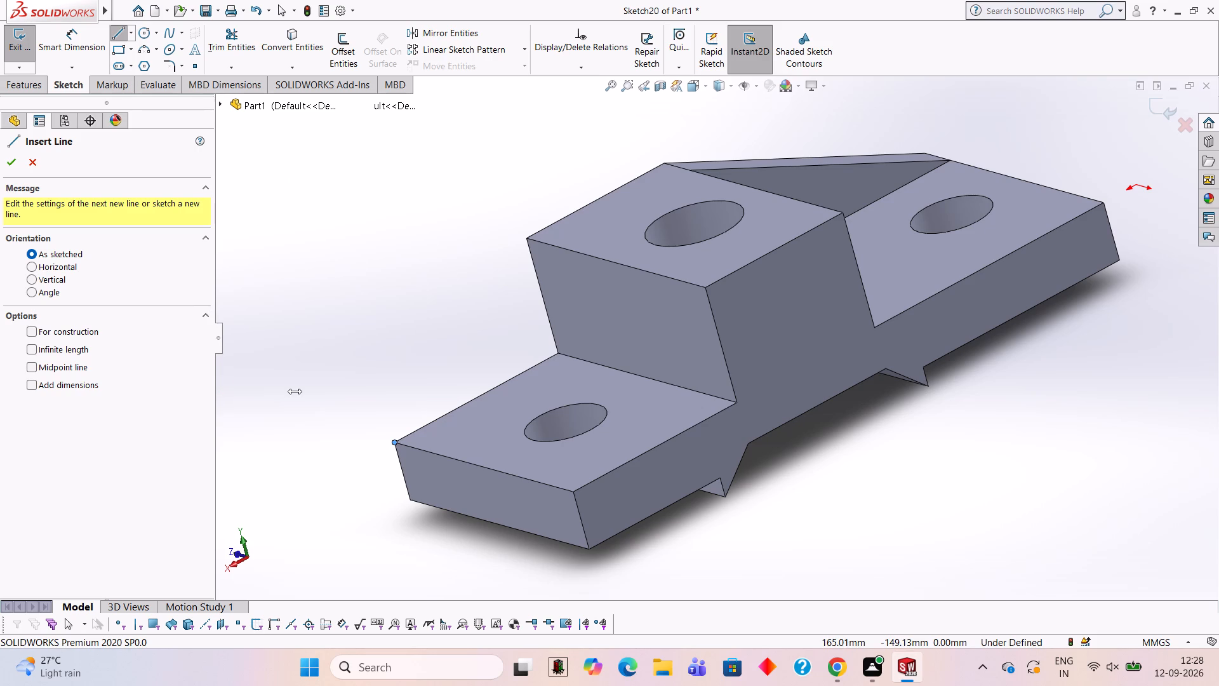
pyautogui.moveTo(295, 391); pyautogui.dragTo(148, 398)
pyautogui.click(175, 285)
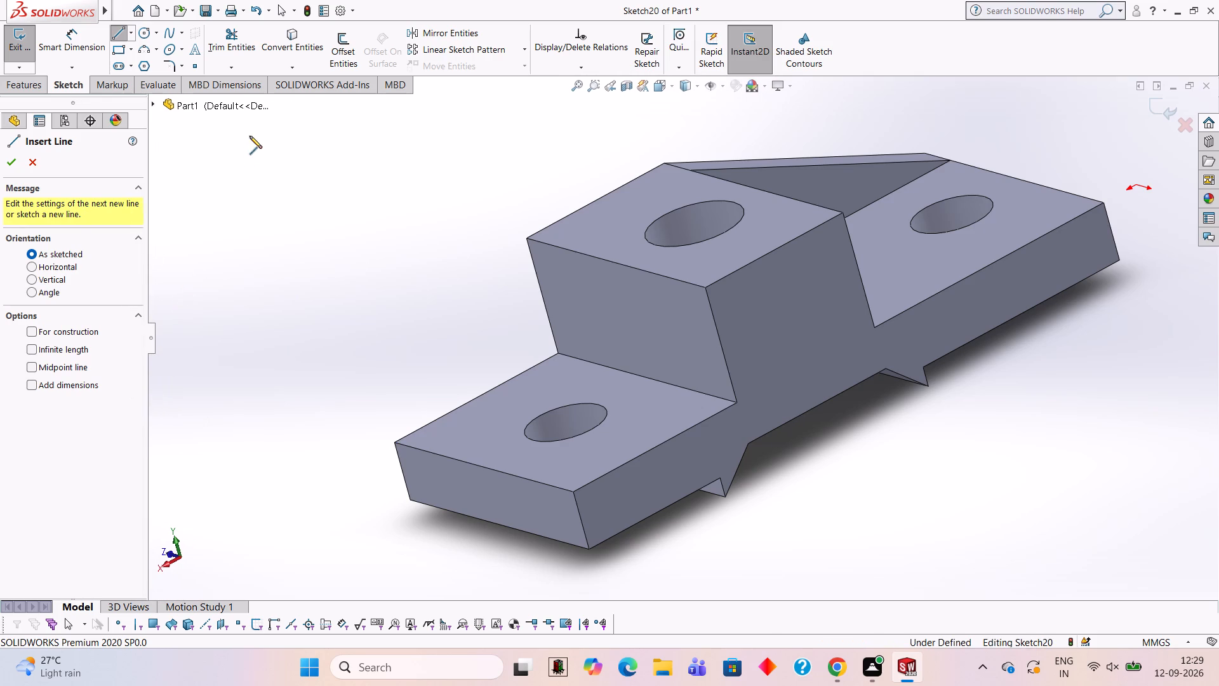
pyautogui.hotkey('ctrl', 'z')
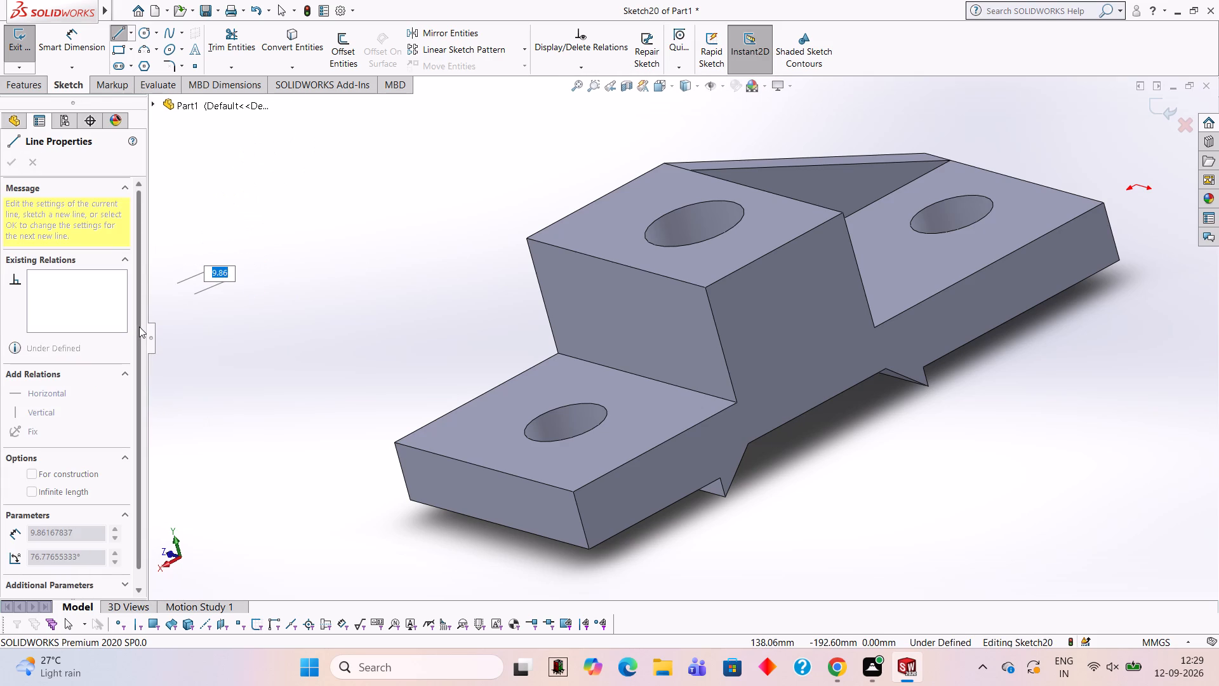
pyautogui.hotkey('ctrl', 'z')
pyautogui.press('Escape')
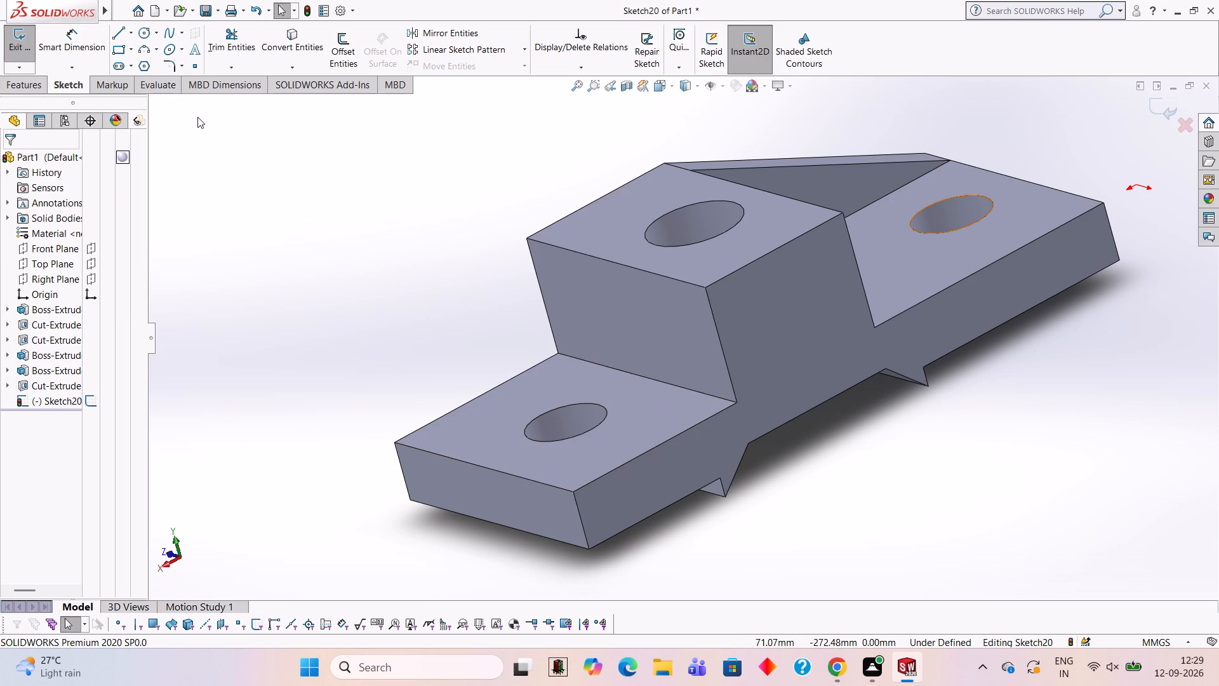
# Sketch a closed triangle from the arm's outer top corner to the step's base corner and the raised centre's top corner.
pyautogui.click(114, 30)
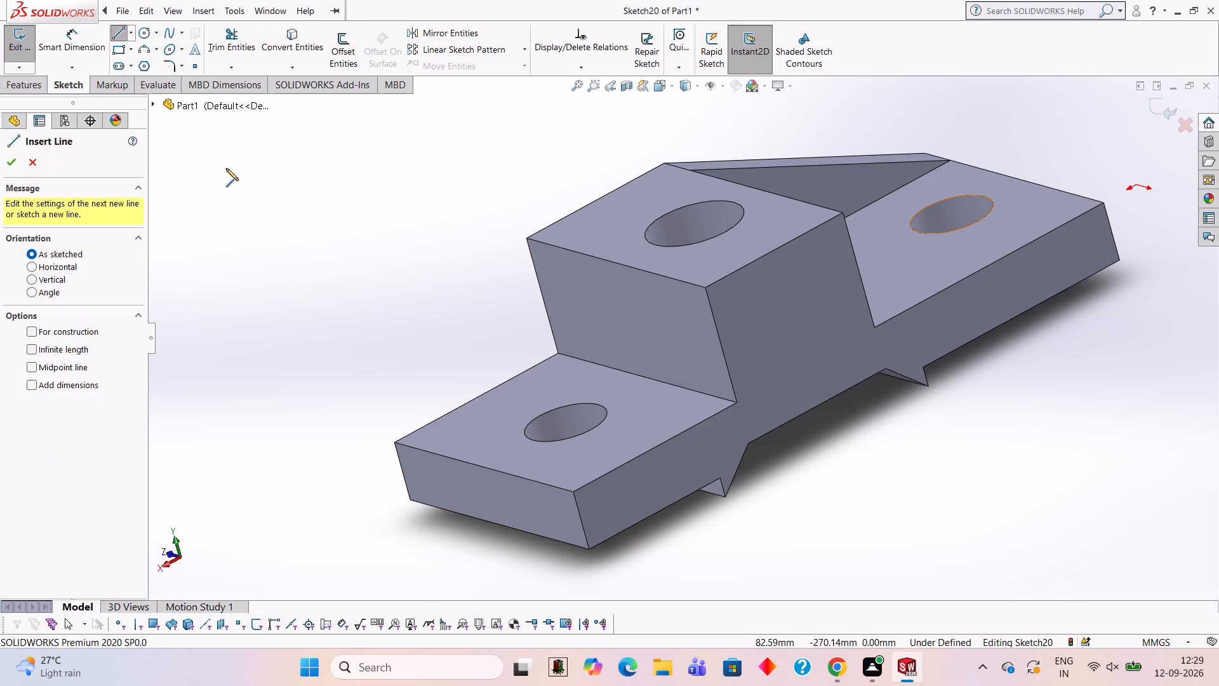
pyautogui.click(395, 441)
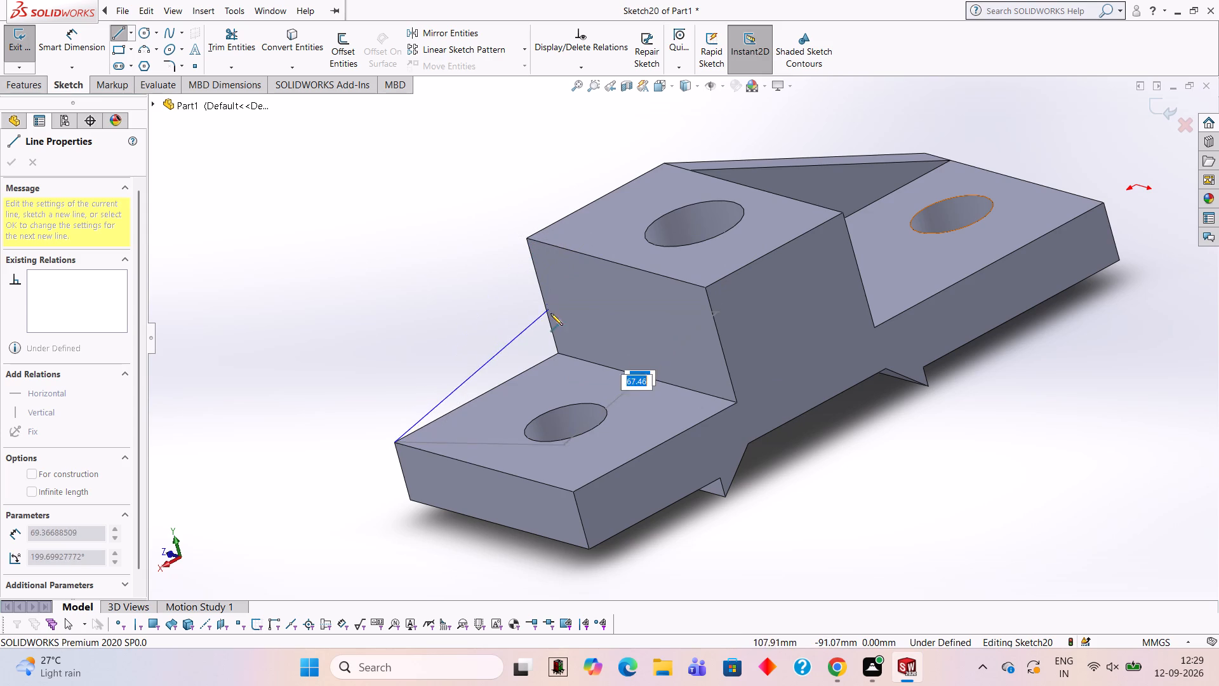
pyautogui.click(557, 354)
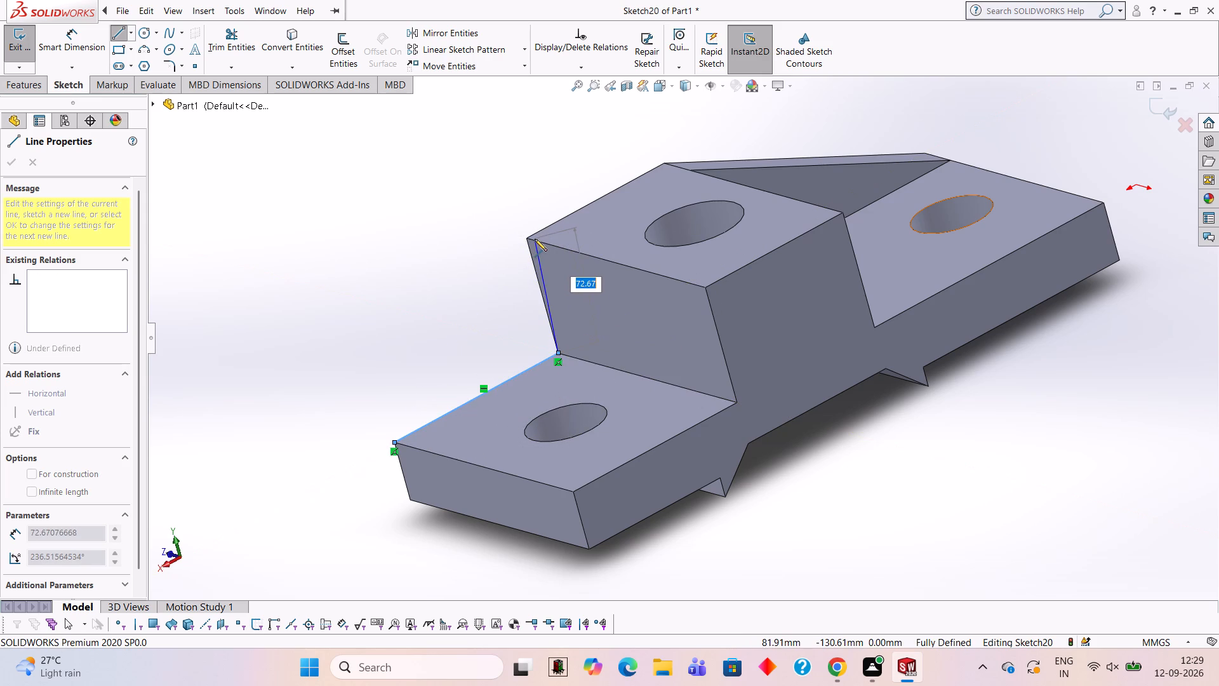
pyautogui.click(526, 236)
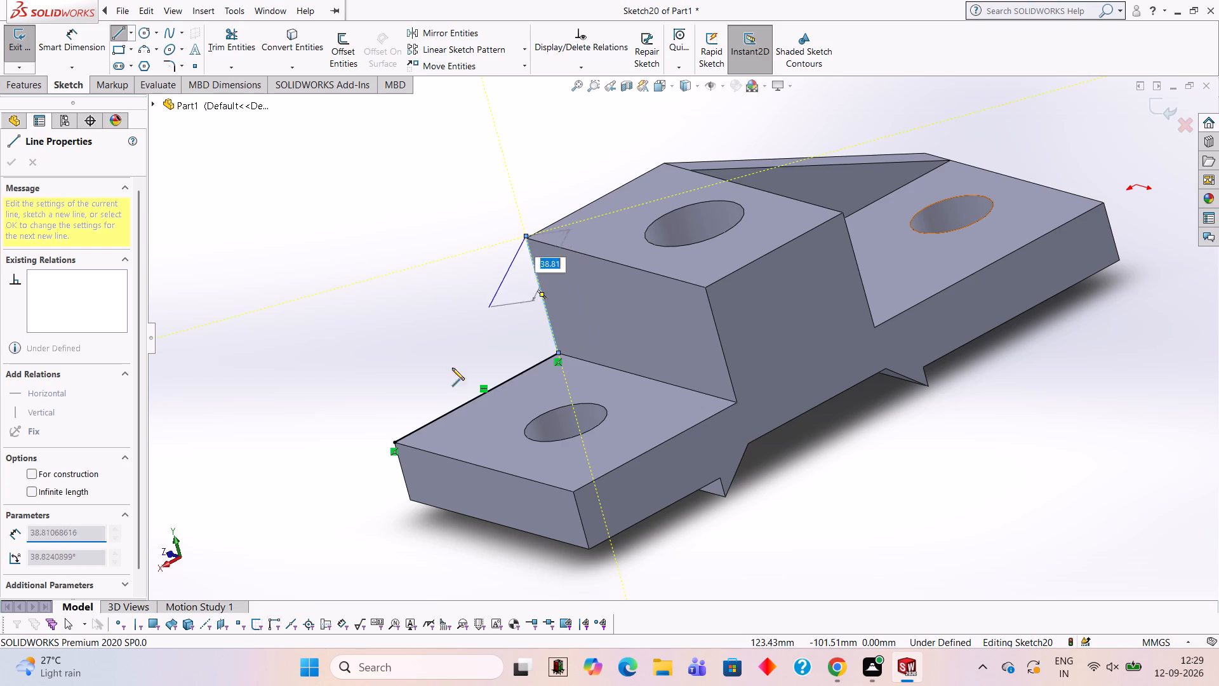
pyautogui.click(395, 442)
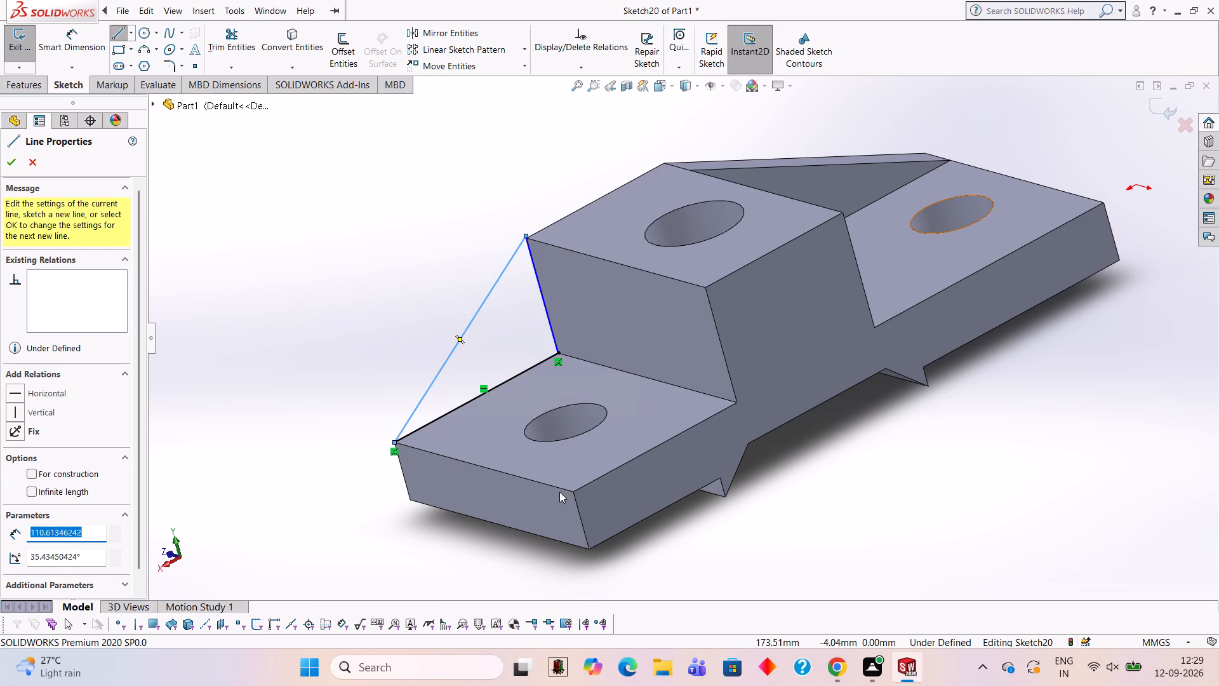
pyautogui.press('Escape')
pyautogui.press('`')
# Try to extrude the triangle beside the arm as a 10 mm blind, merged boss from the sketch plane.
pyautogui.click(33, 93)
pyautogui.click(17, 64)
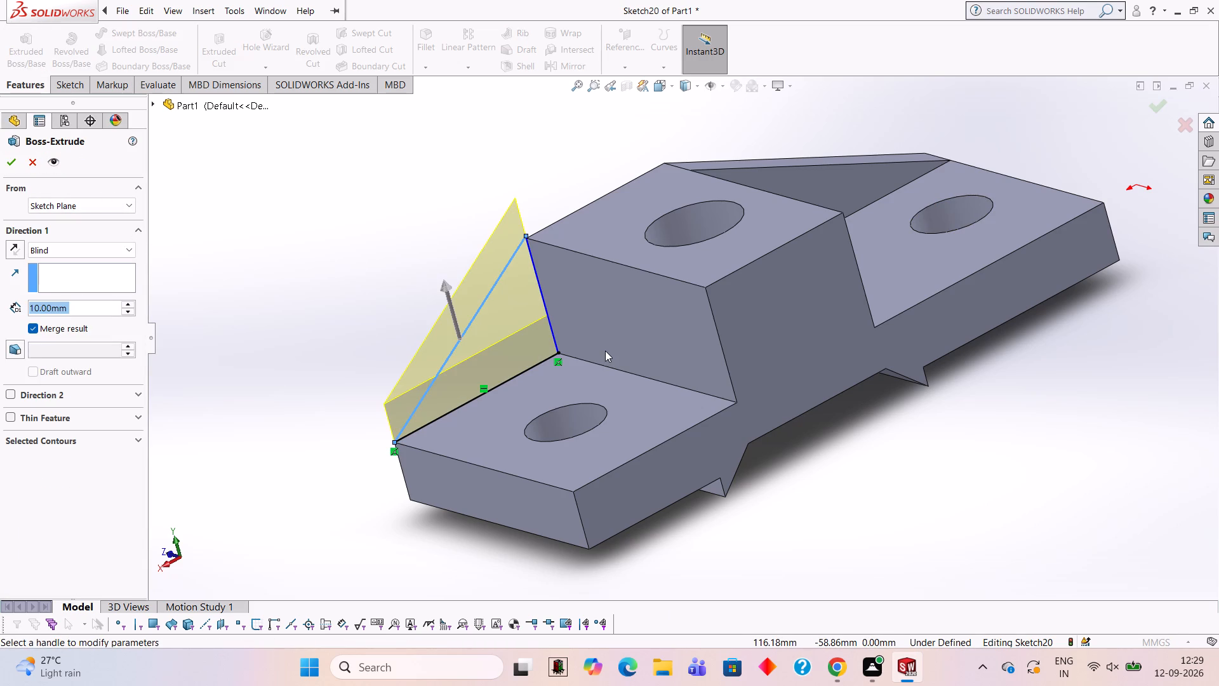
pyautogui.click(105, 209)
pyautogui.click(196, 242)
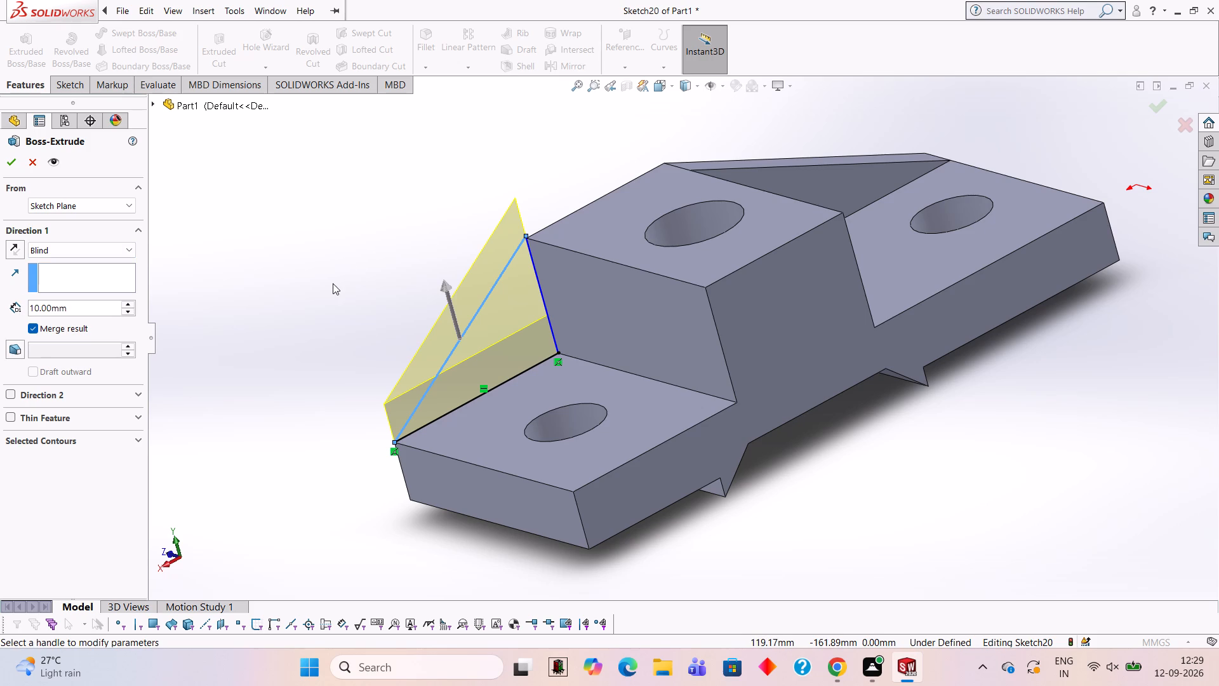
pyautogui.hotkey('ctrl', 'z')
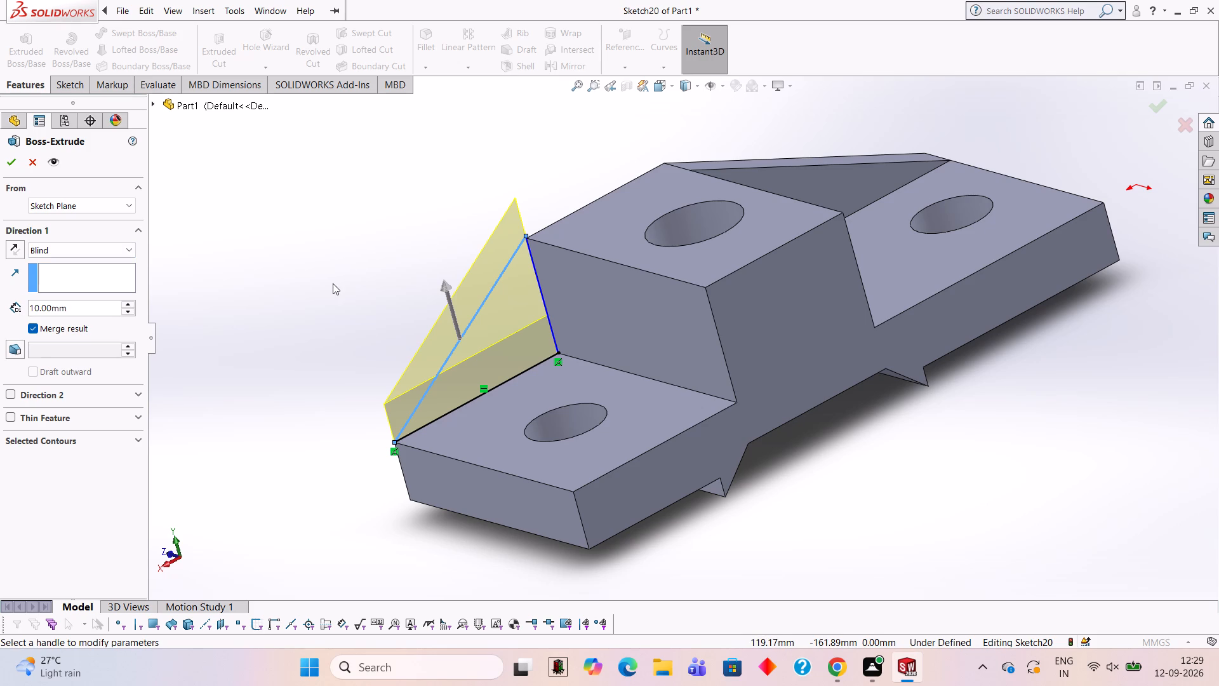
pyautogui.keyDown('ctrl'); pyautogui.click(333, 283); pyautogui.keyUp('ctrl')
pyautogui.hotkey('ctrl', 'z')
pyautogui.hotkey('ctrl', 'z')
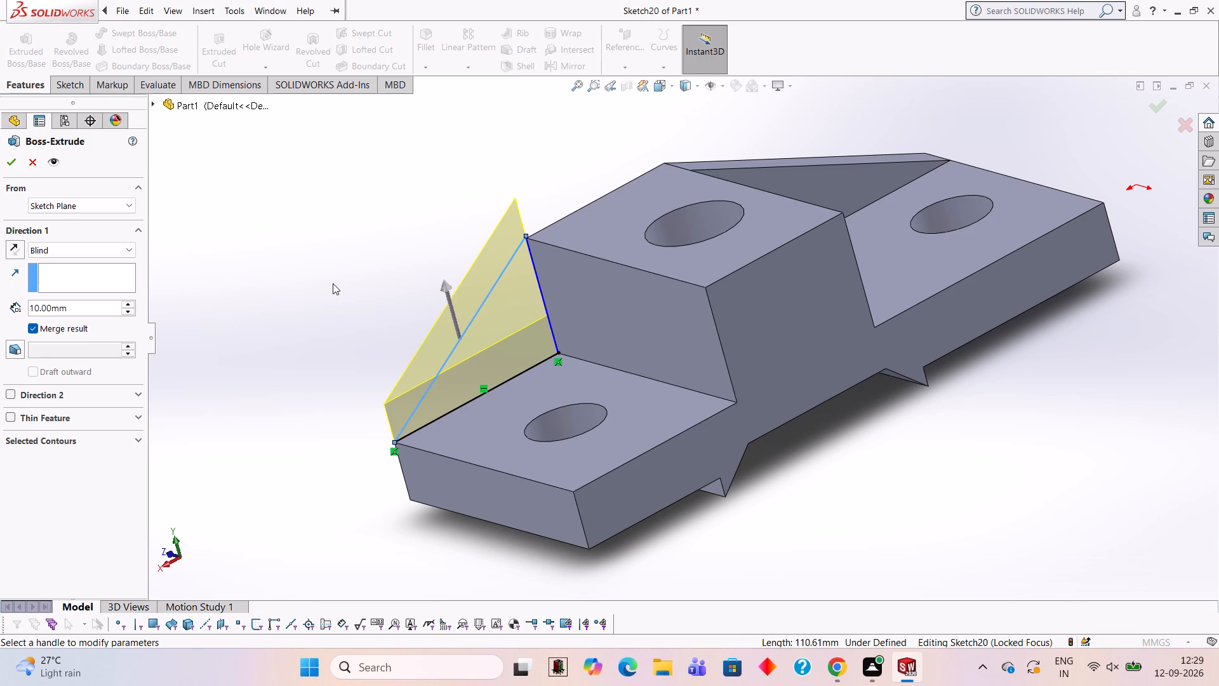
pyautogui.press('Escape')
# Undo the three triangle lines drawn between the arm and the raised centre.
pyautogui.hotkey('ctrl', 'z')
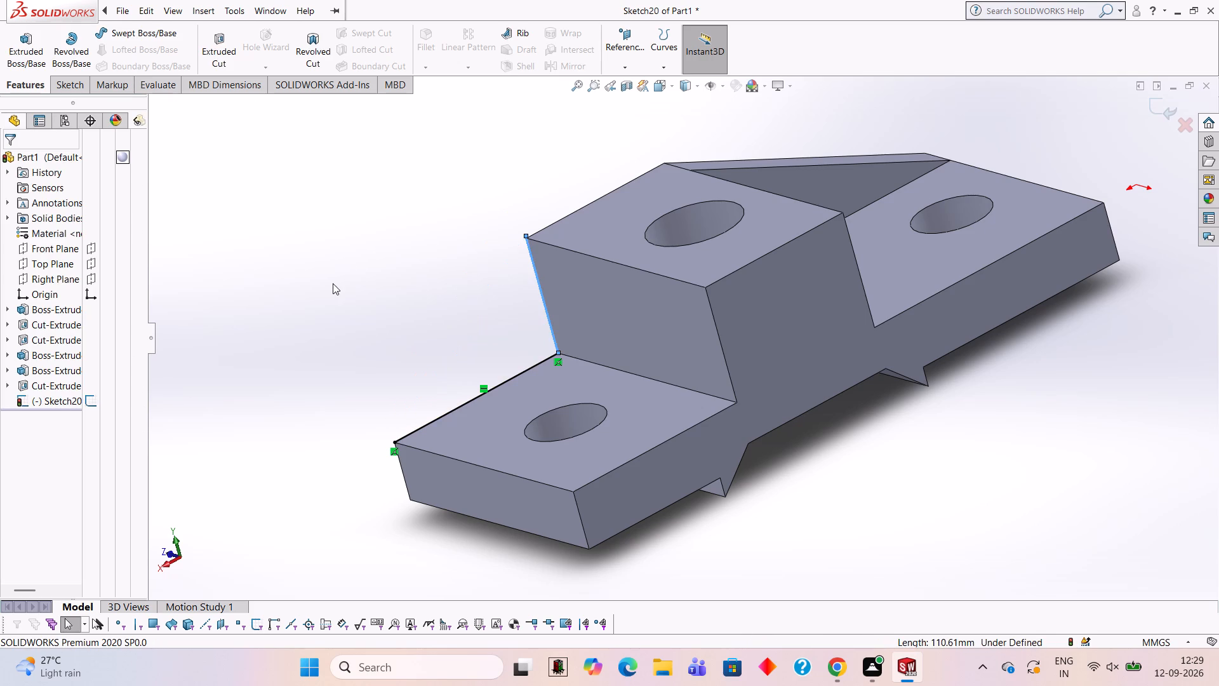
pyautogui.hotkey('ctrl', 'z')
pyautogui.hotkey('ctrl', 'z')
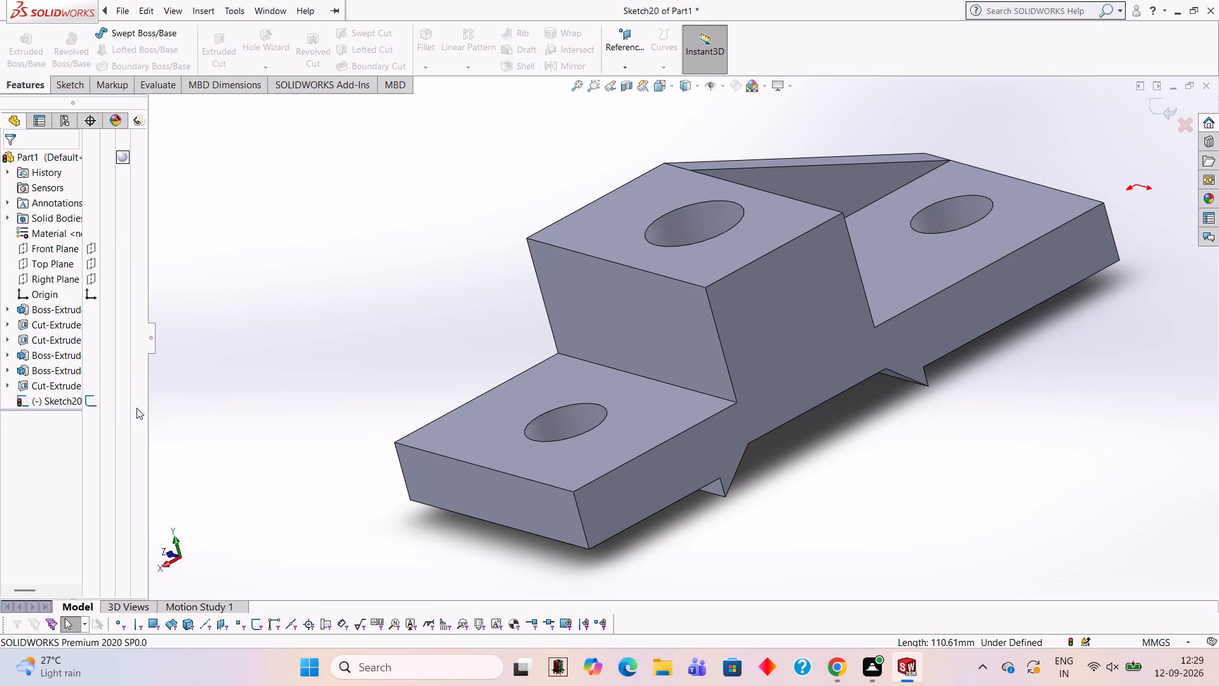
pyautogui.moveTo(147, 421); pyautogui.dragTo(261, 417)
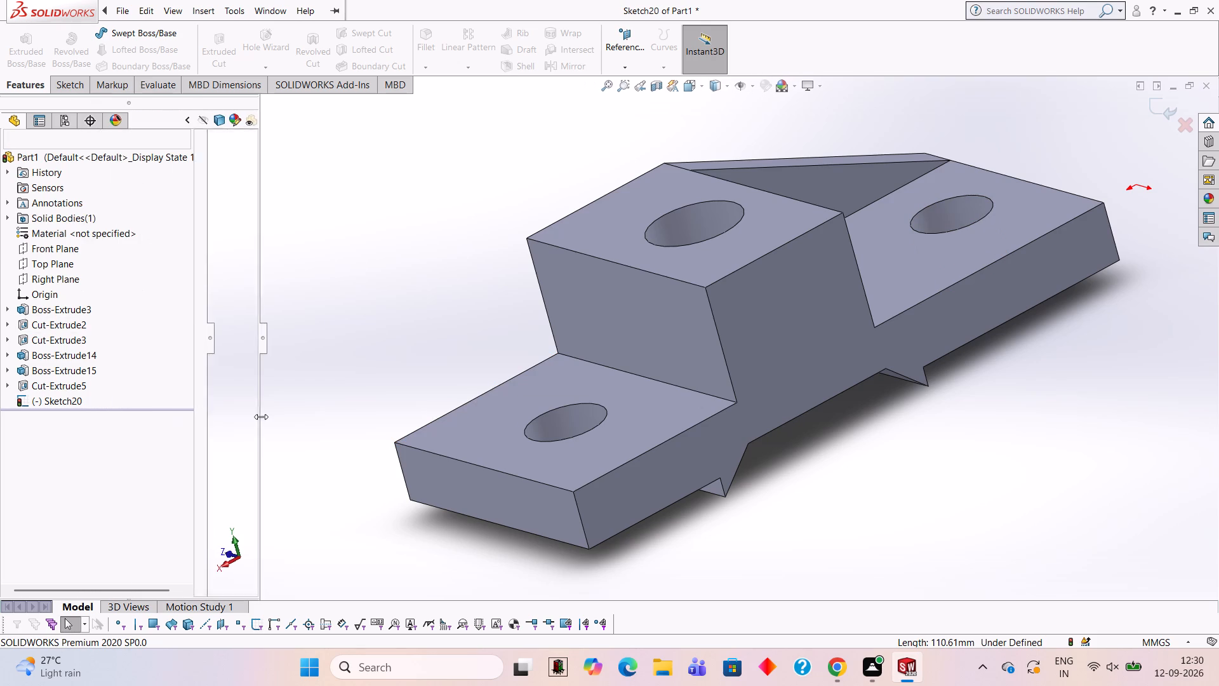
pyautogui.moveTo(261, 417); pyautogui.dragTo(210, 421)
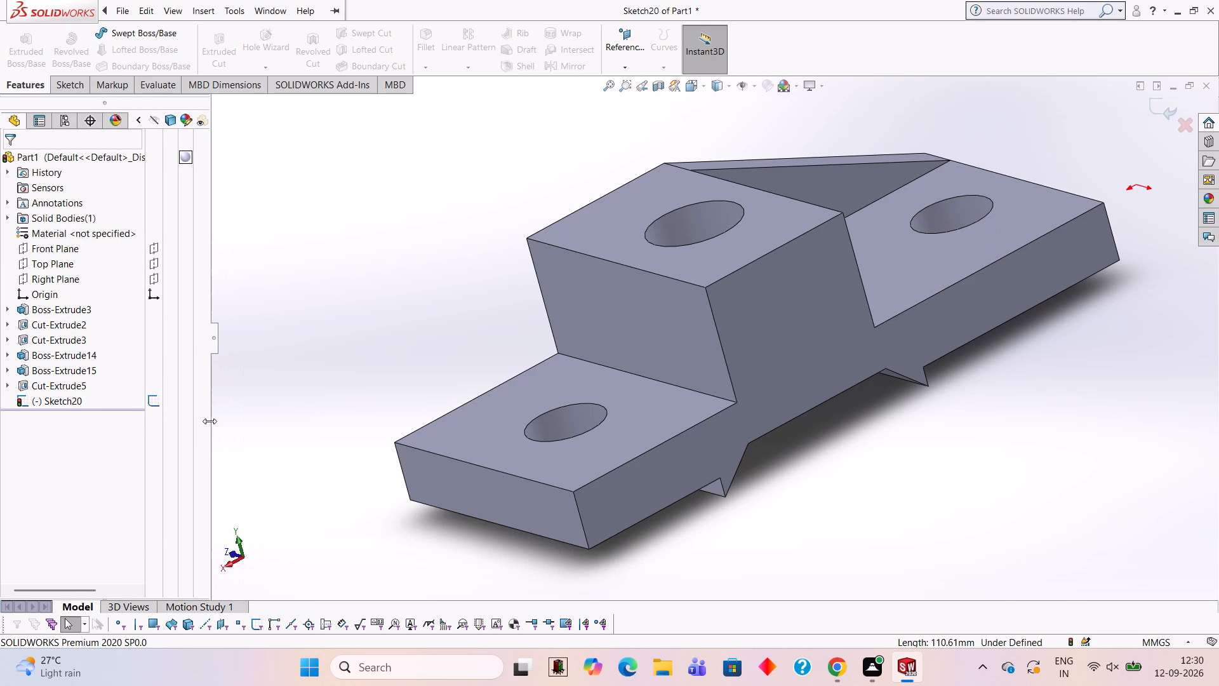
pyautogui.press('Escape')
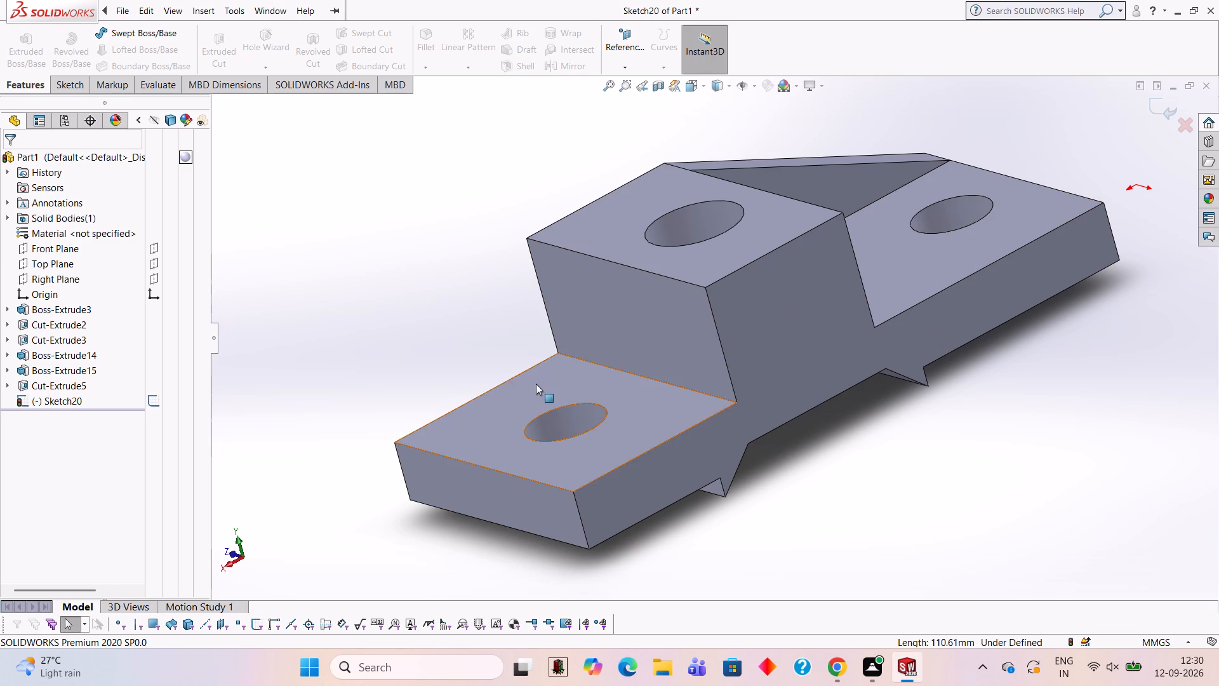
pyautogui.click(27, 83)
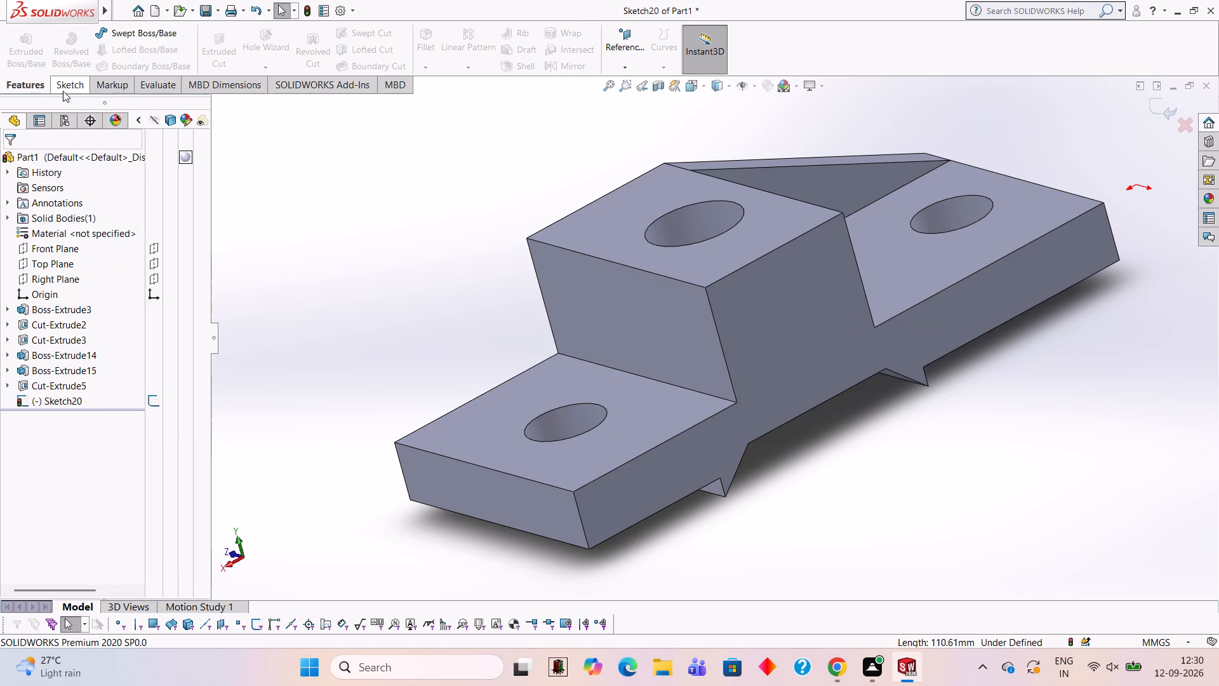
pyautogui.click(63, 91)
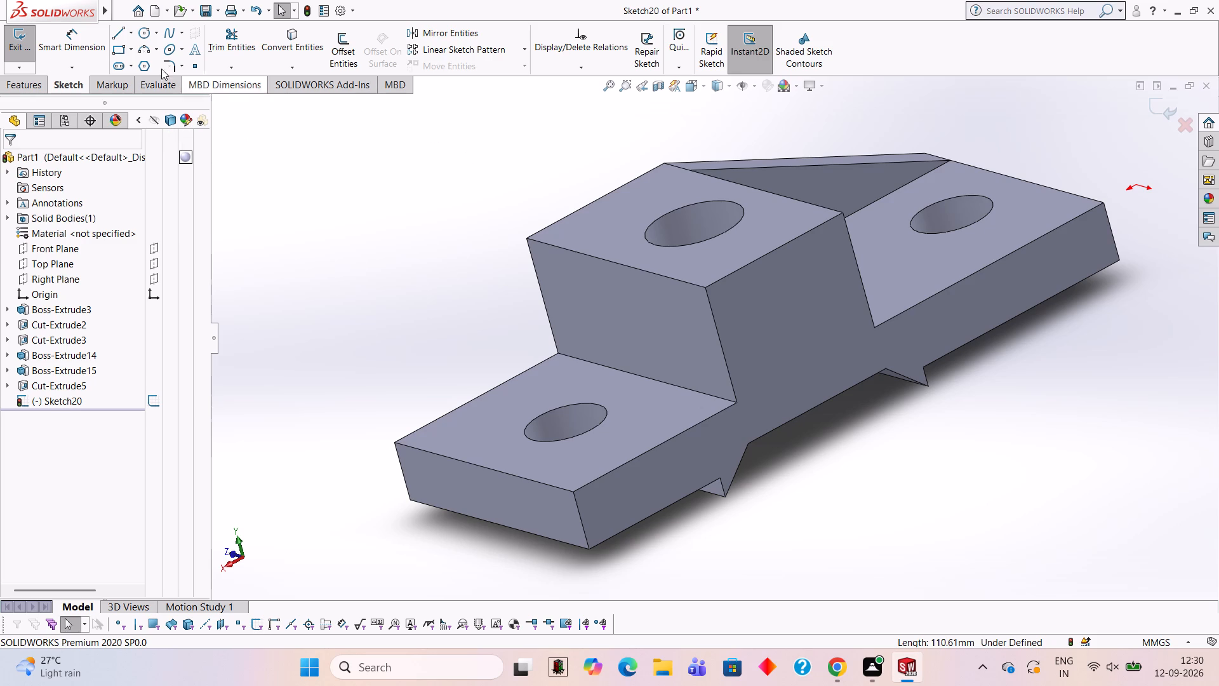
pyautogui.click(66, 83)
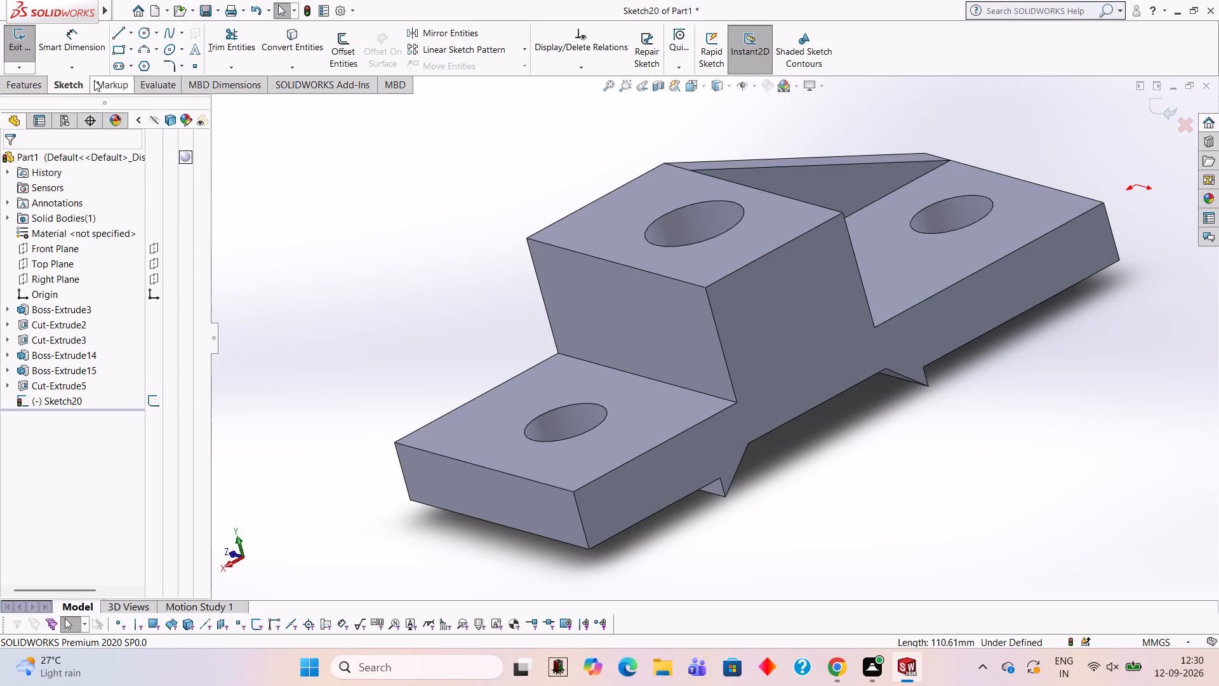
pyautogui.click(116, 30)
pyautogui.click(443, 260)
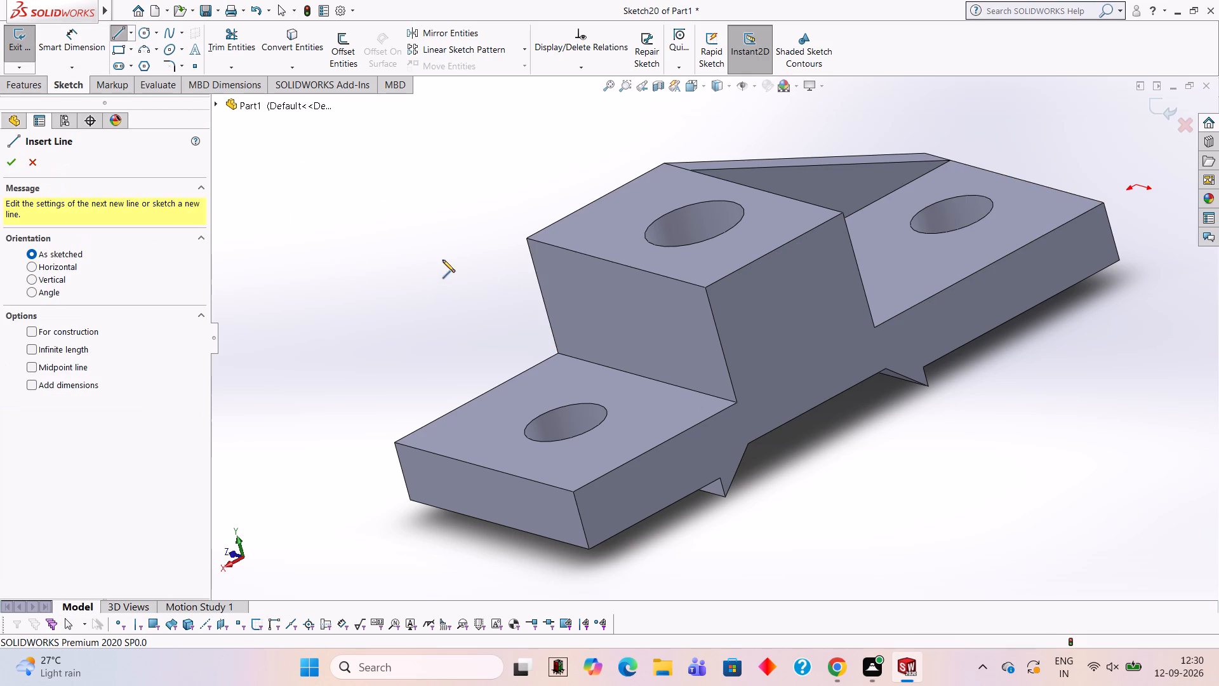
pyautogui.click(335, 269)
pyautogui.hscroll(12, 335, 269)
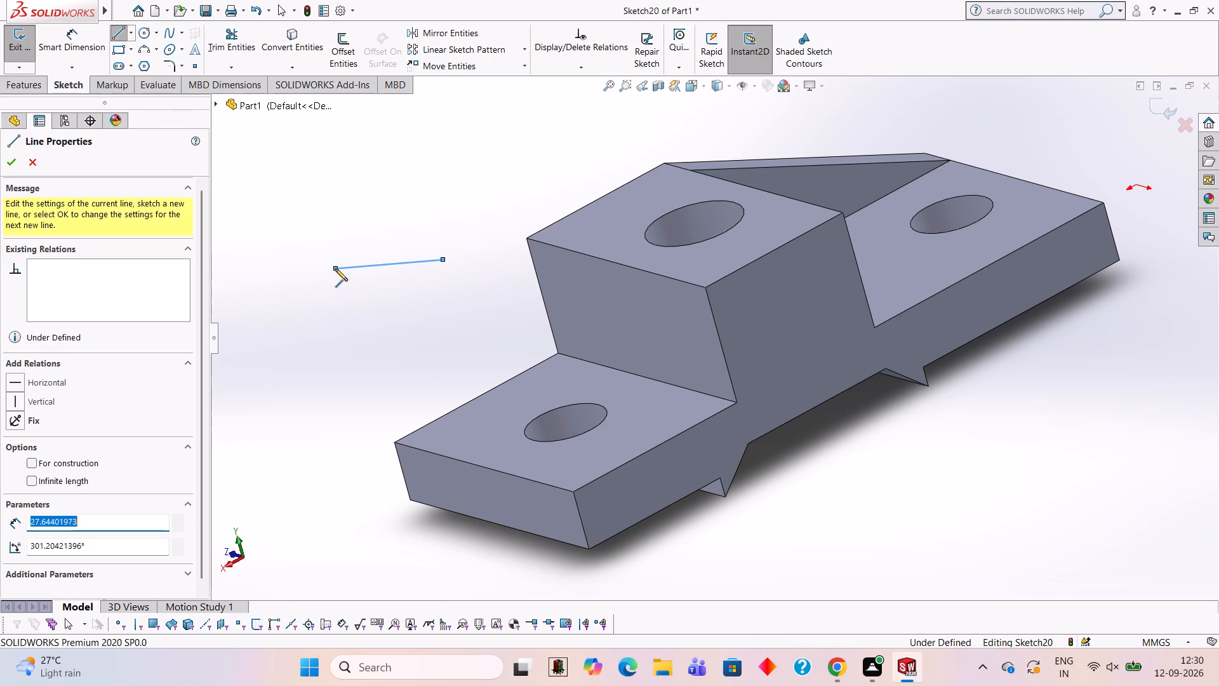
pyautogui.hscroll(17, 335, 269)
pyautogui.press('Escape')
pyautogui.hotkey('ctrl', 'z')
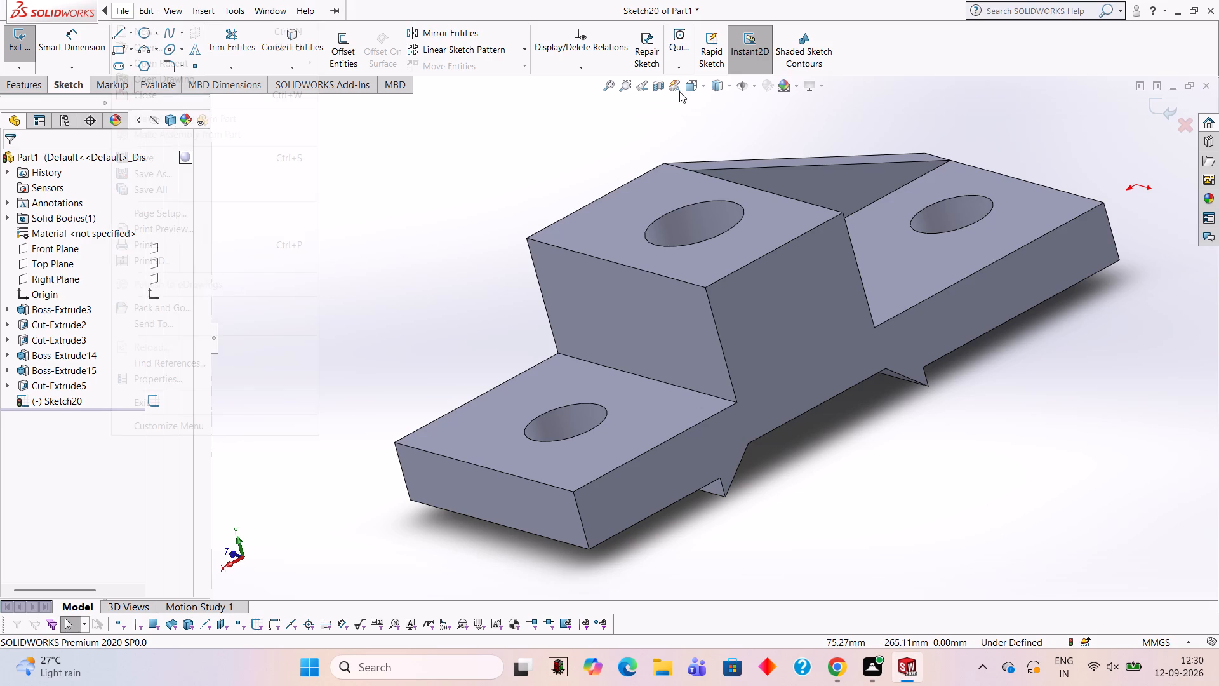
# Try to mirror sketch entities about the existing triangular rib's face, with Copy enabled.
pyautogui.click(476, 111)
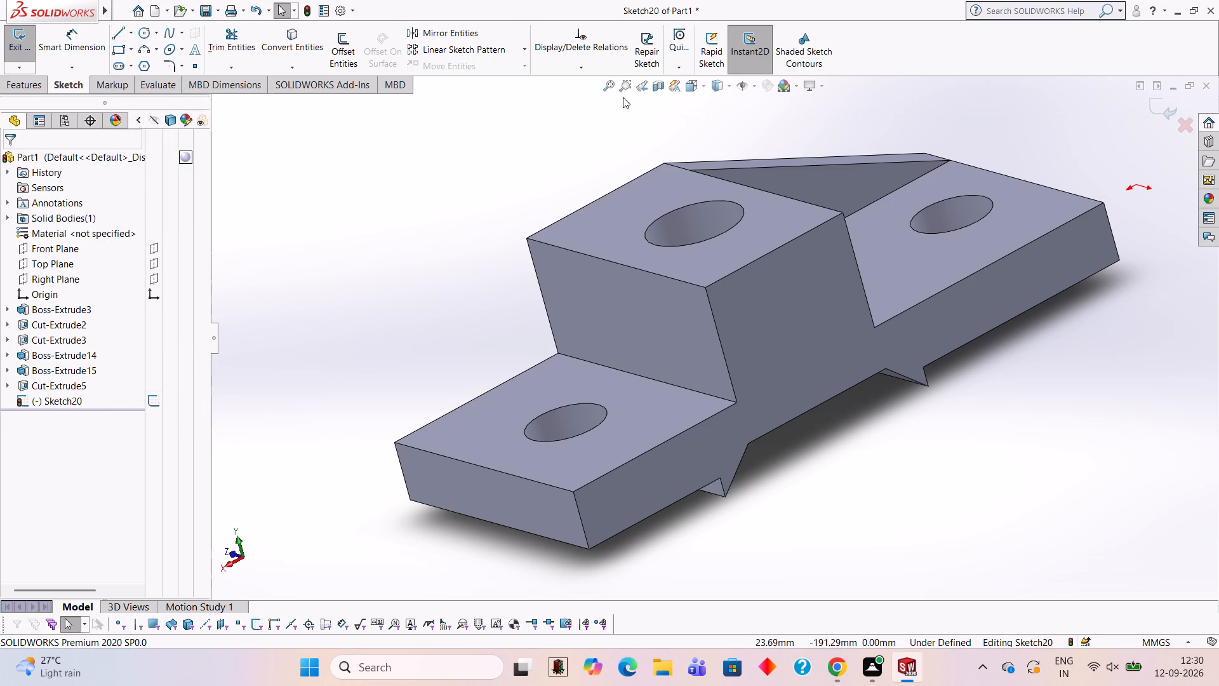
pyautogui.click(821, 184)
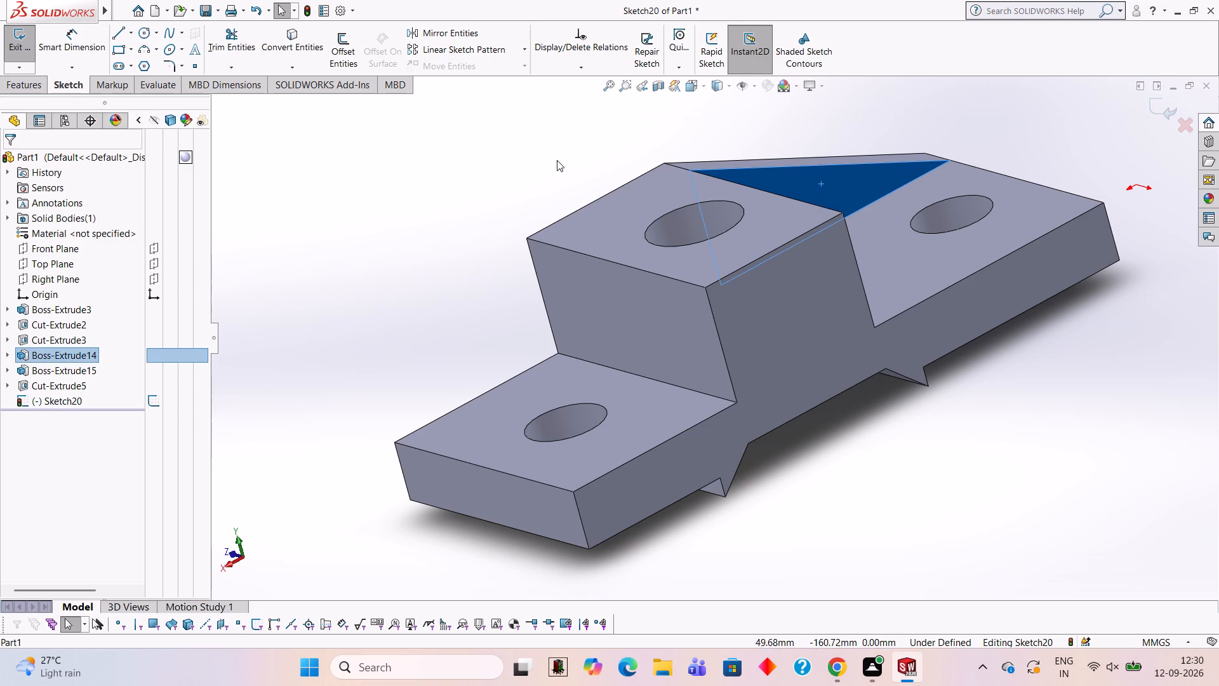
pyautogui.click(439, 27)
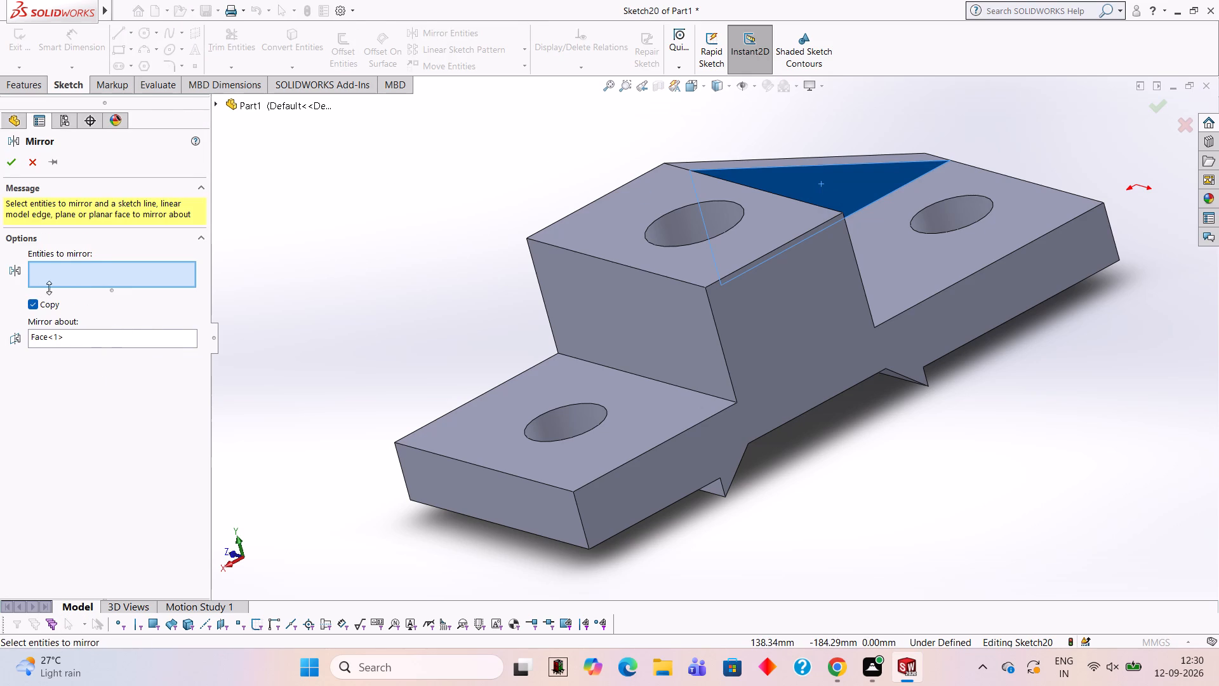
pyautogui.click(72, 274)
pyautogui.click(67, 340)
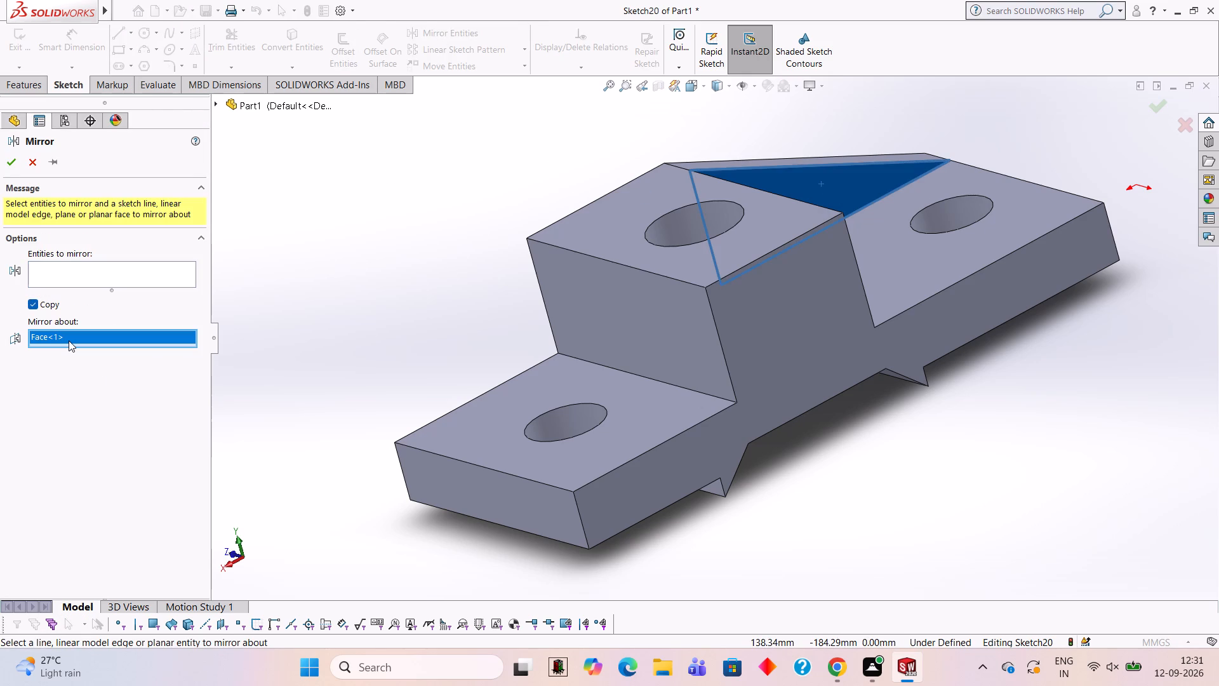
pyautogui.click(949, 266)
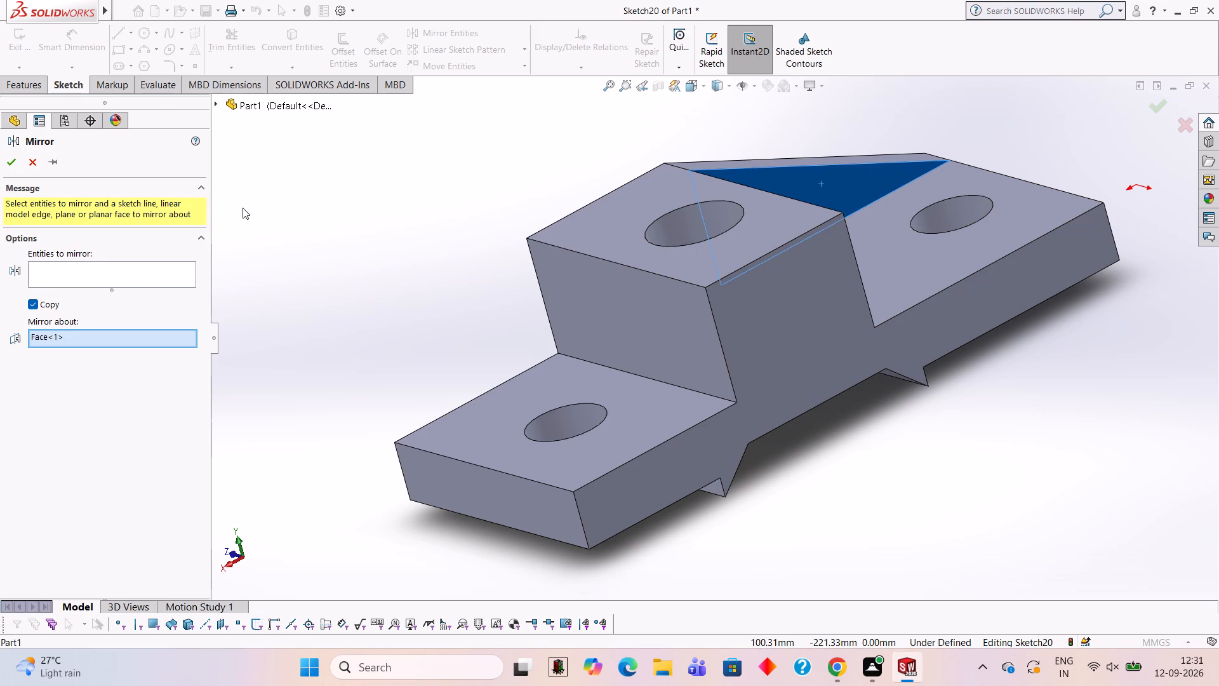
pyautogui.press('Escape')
# Undo the creation of the empty sketch on the arm's top face.
pyautogui.hotkey('ctrl', 'z')
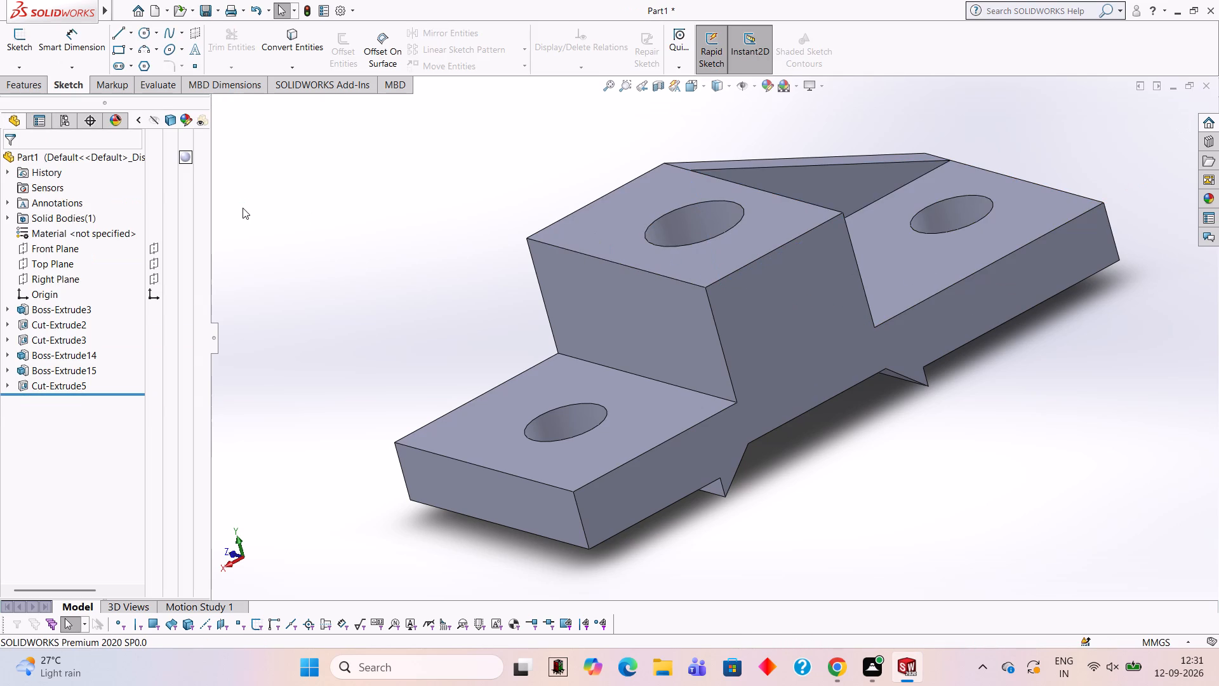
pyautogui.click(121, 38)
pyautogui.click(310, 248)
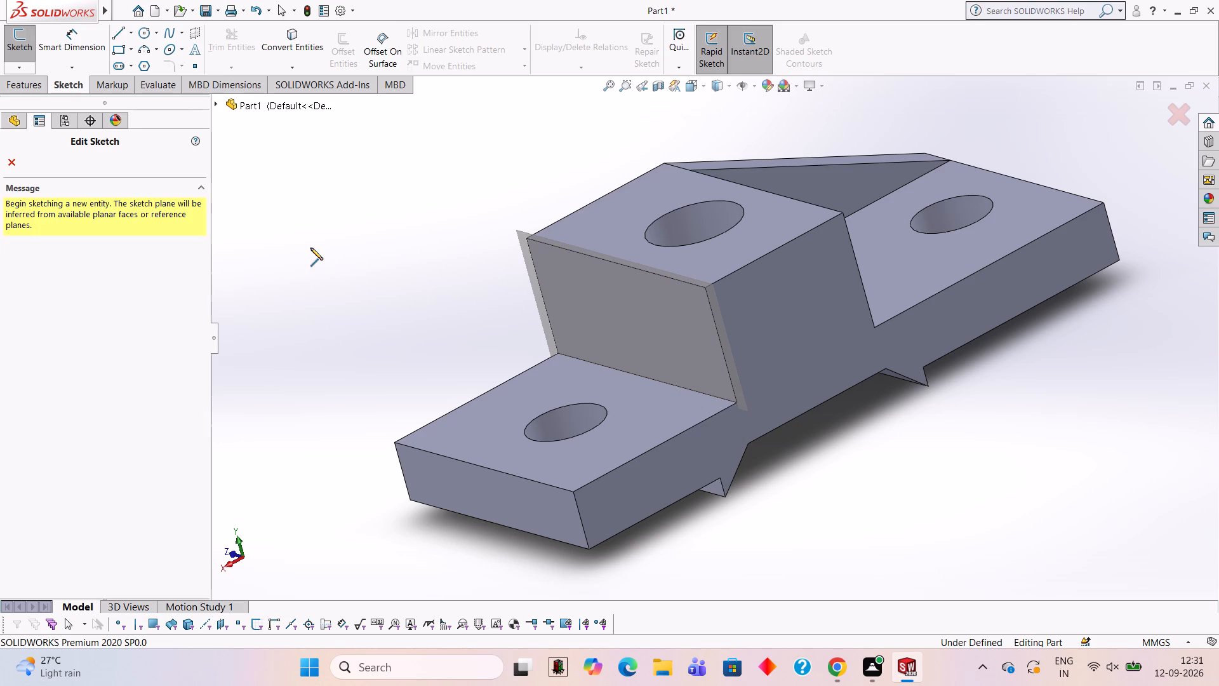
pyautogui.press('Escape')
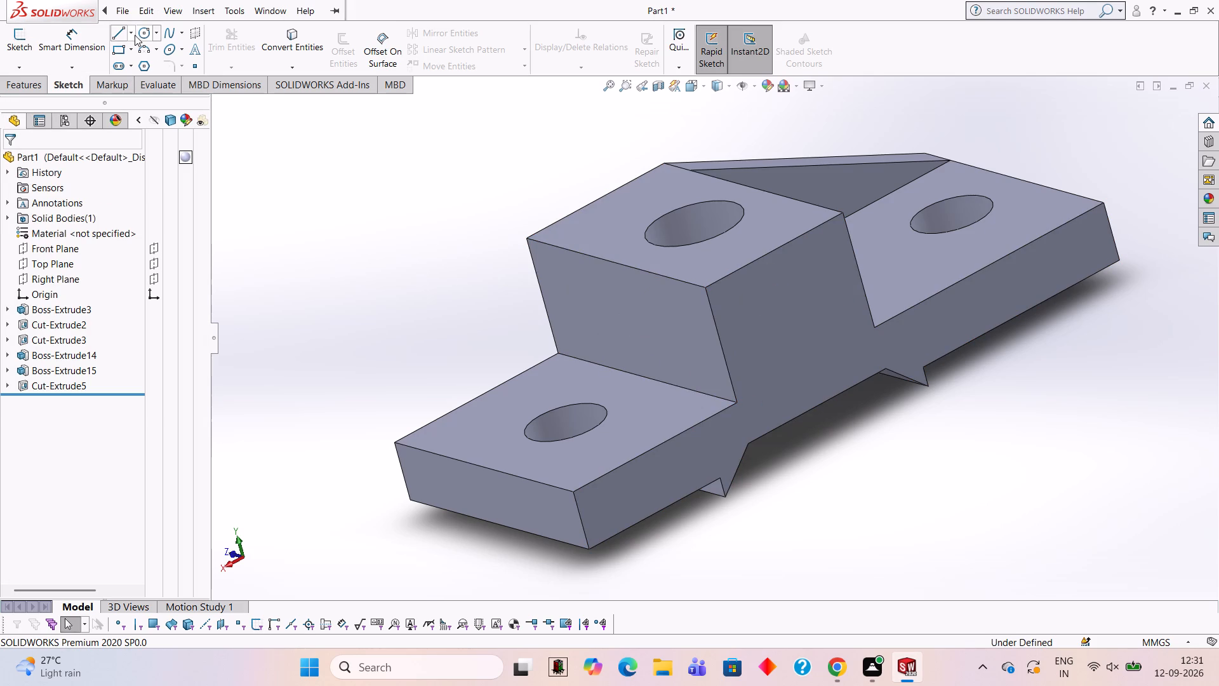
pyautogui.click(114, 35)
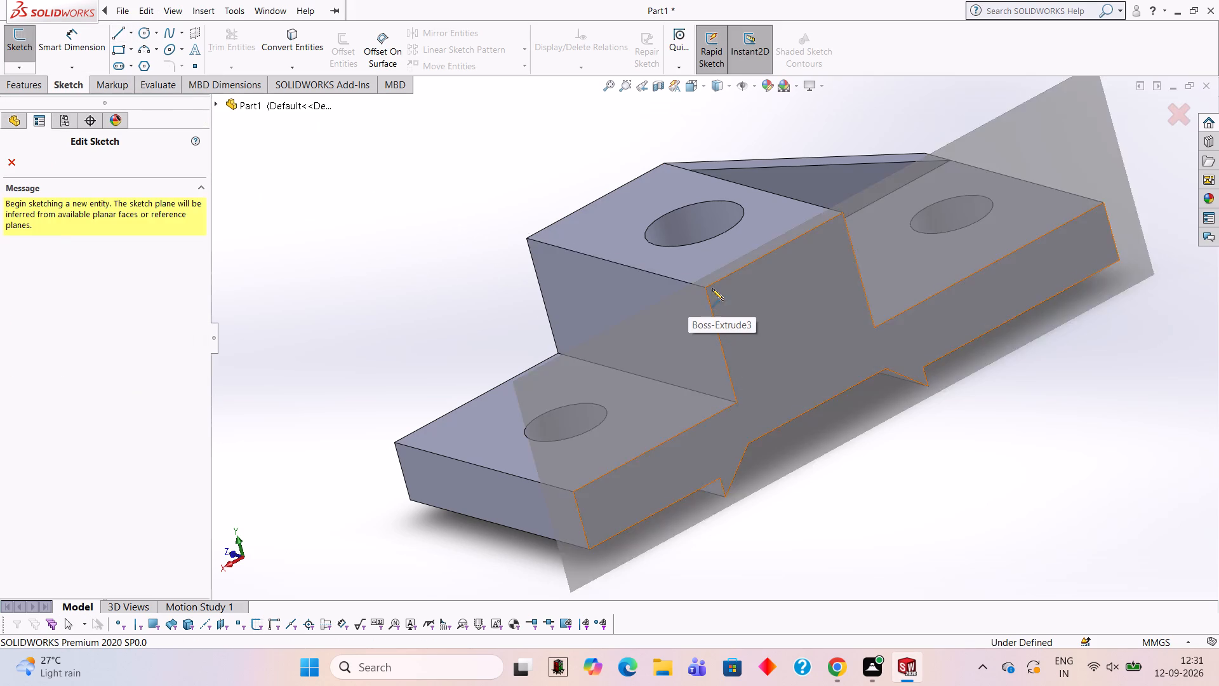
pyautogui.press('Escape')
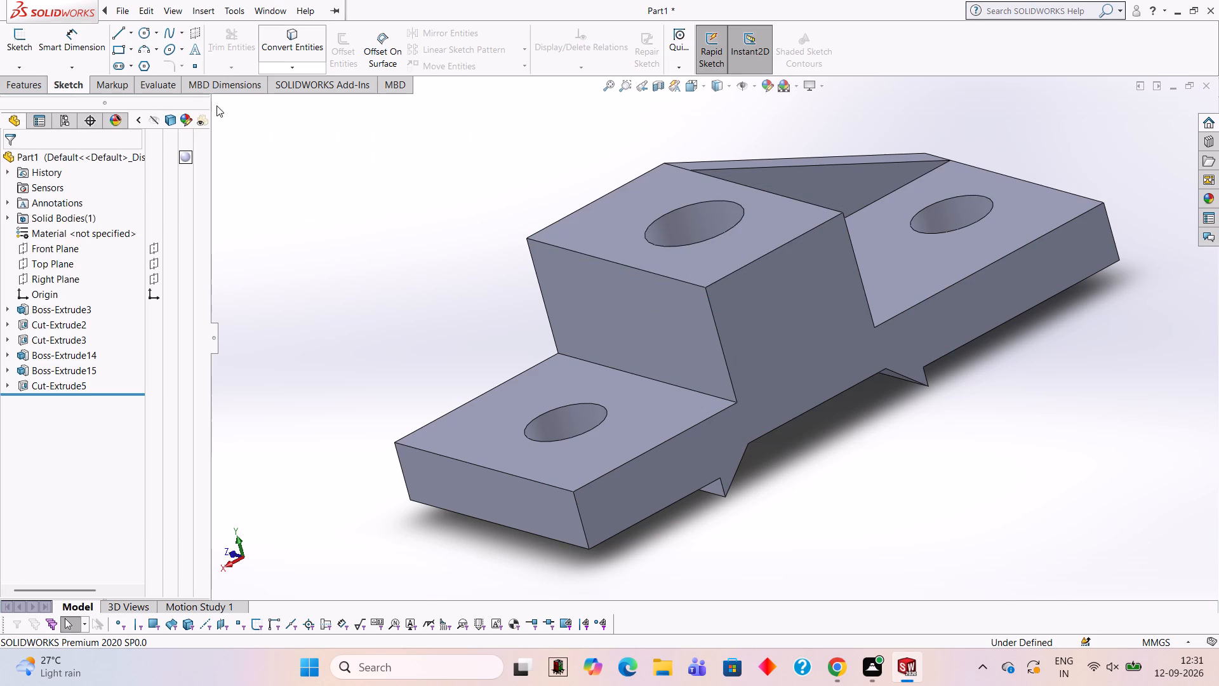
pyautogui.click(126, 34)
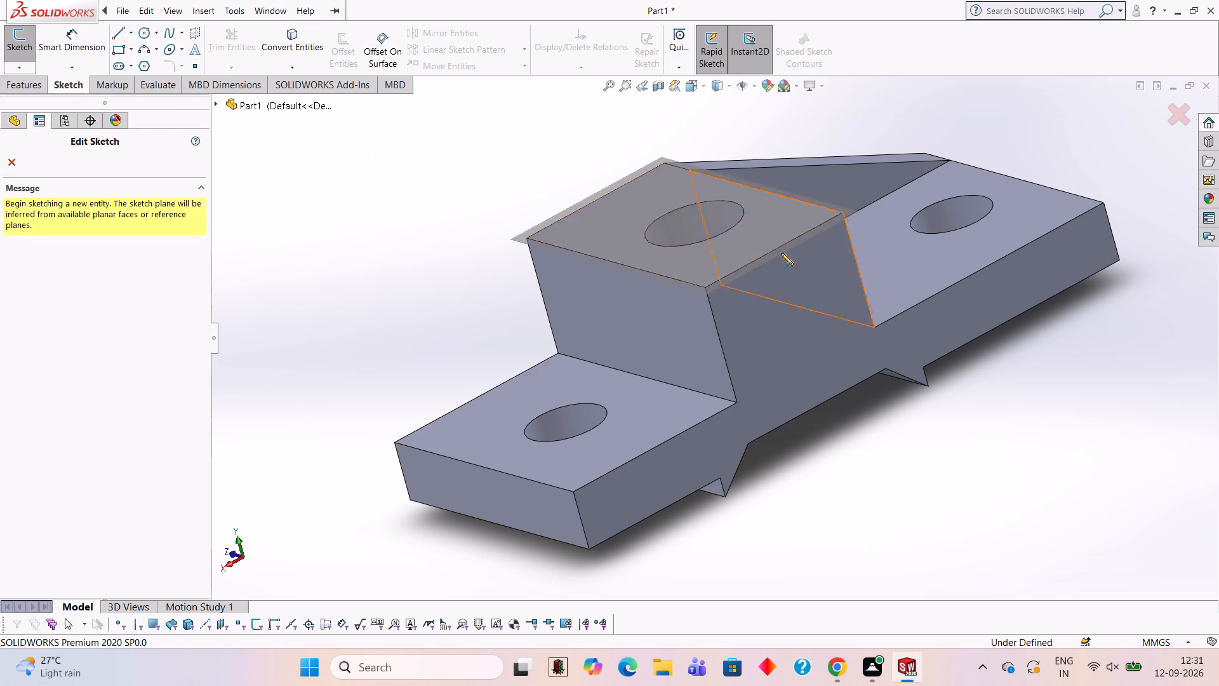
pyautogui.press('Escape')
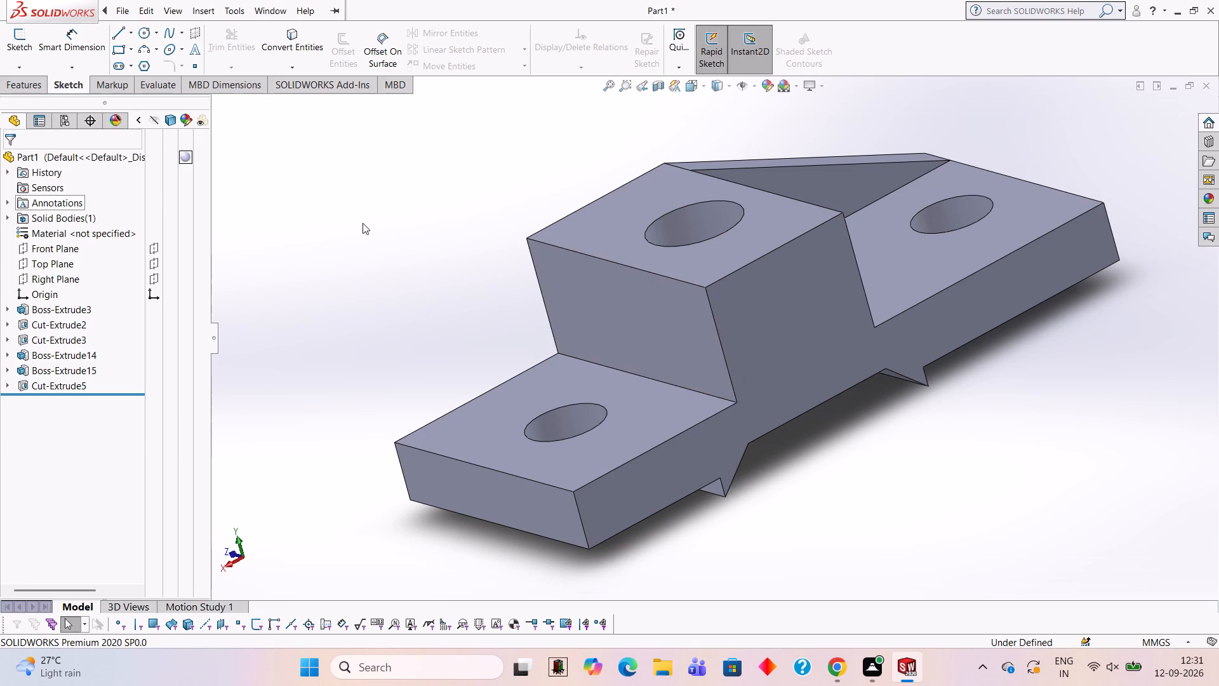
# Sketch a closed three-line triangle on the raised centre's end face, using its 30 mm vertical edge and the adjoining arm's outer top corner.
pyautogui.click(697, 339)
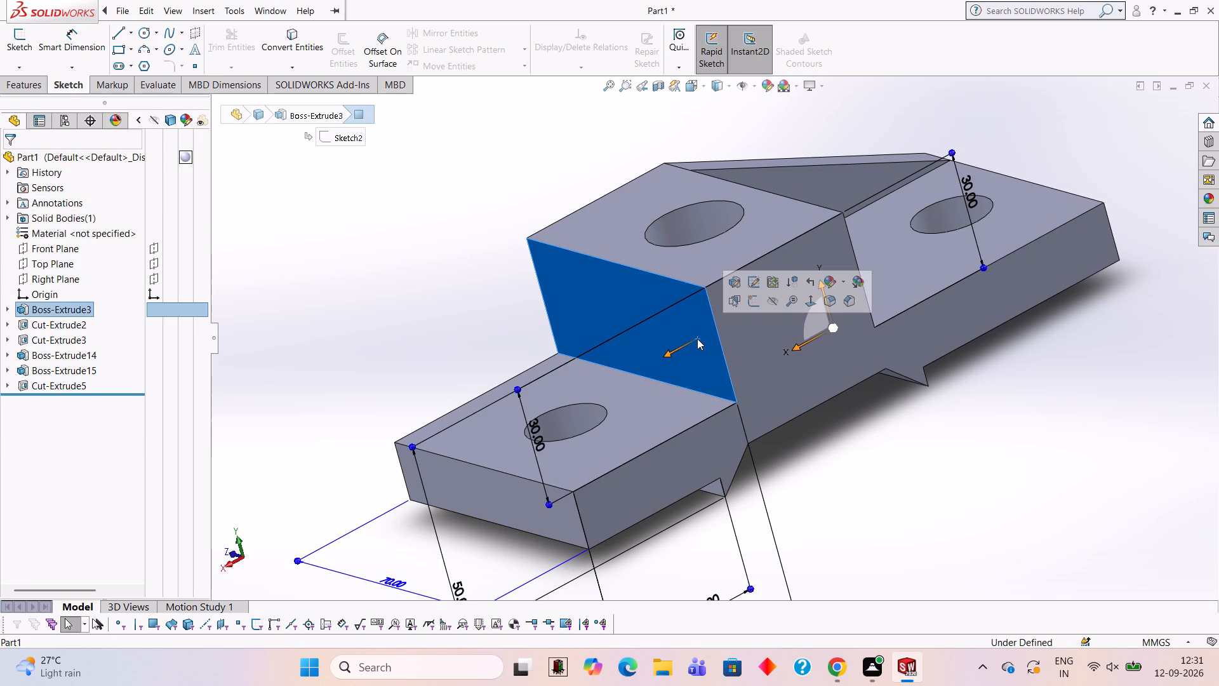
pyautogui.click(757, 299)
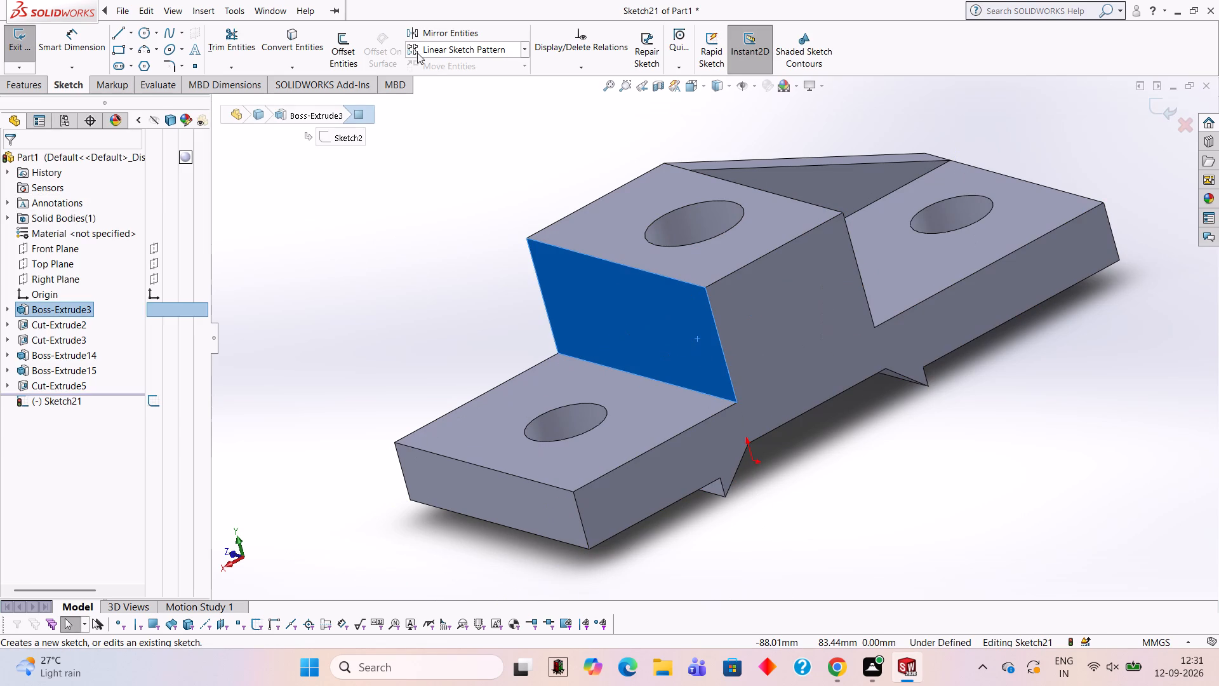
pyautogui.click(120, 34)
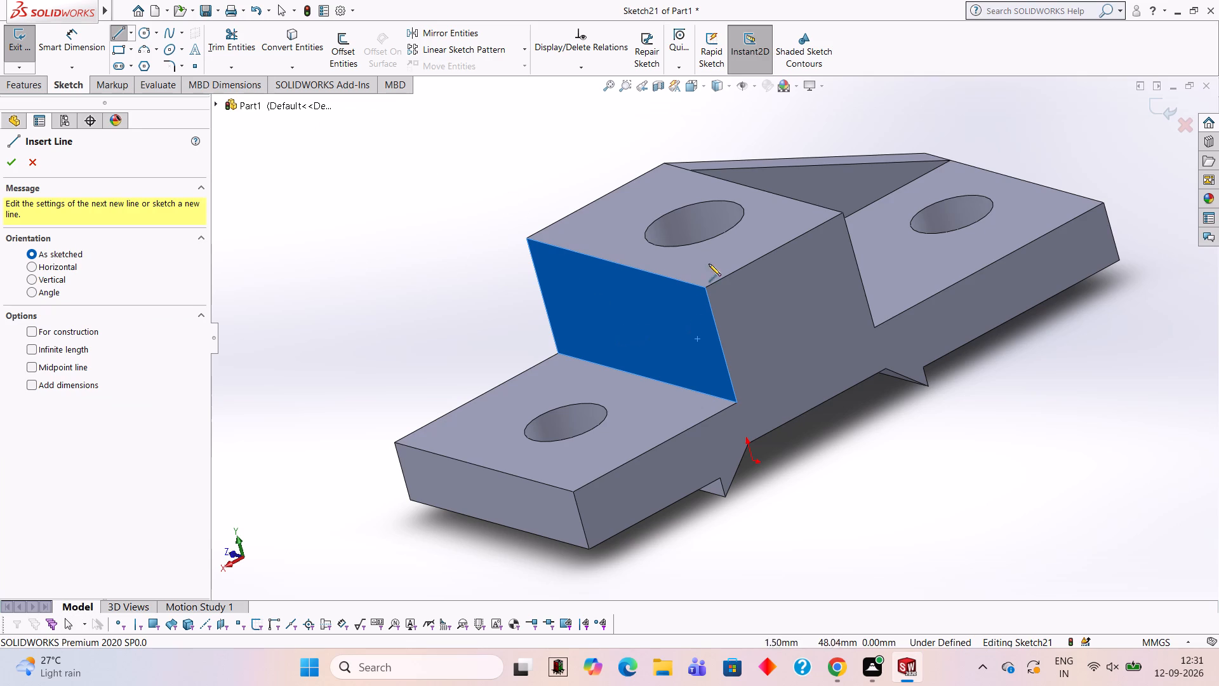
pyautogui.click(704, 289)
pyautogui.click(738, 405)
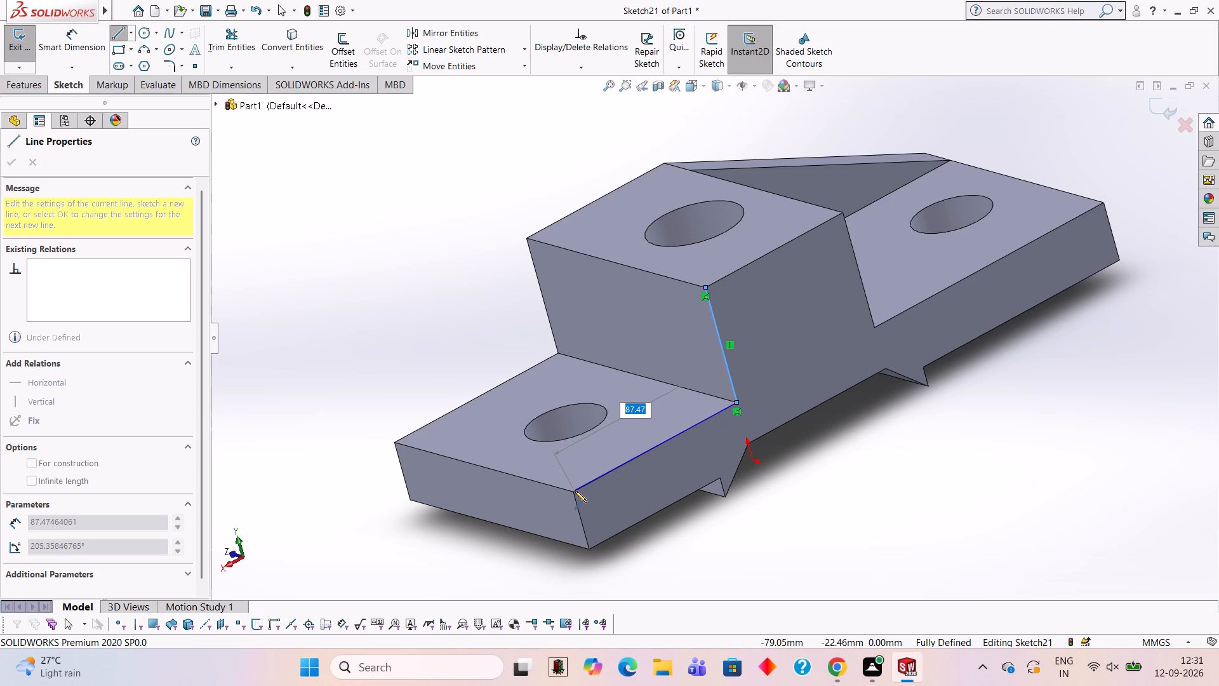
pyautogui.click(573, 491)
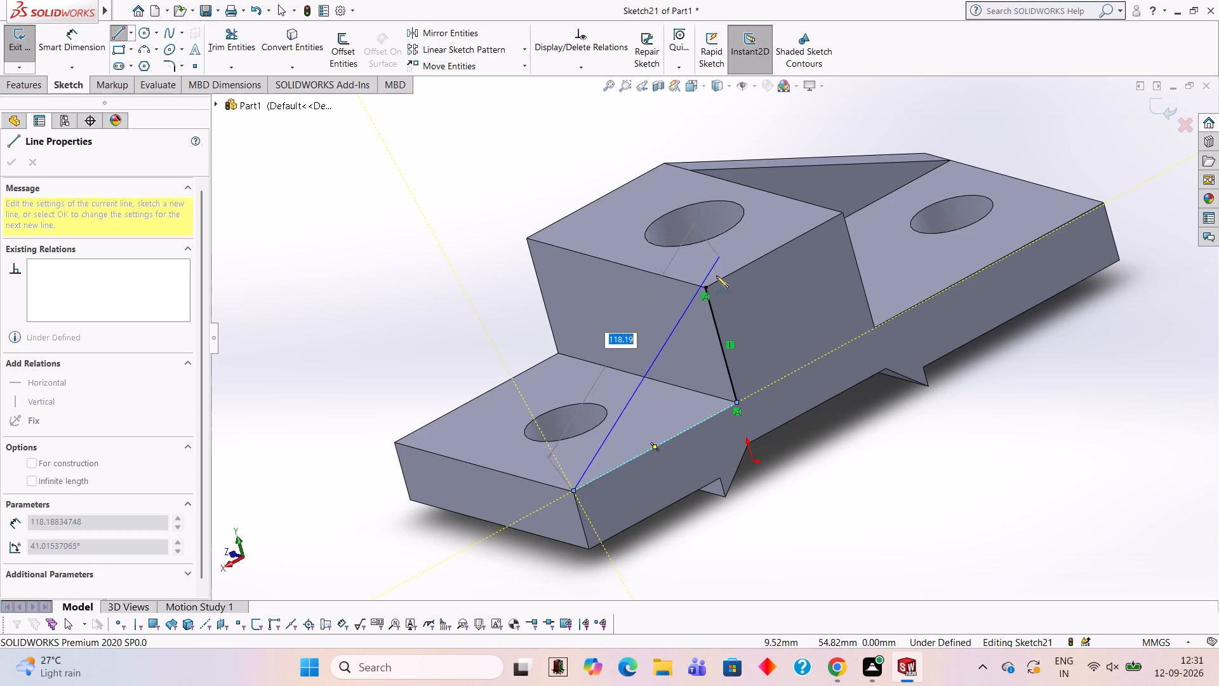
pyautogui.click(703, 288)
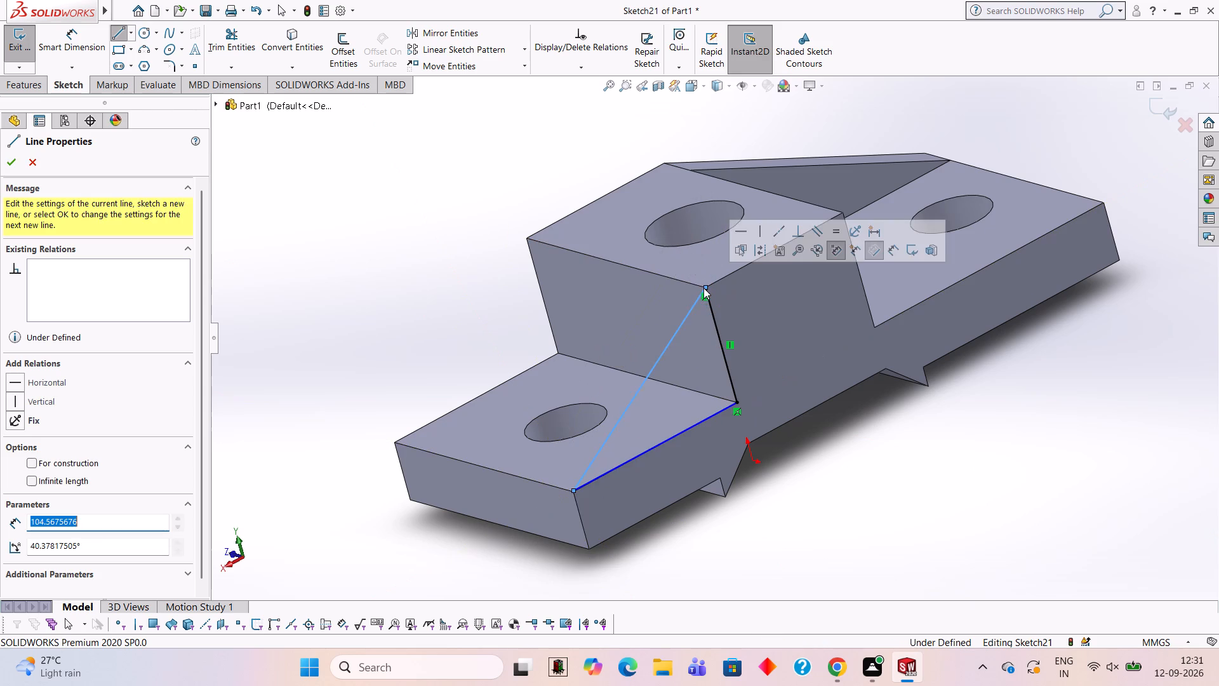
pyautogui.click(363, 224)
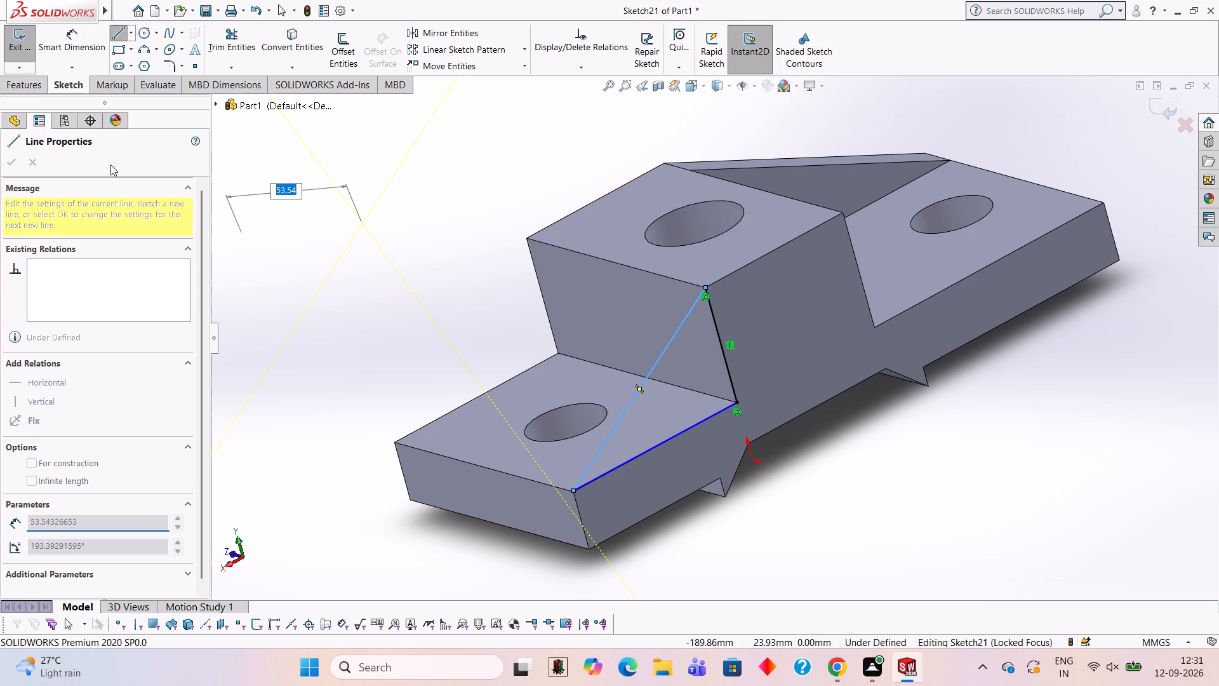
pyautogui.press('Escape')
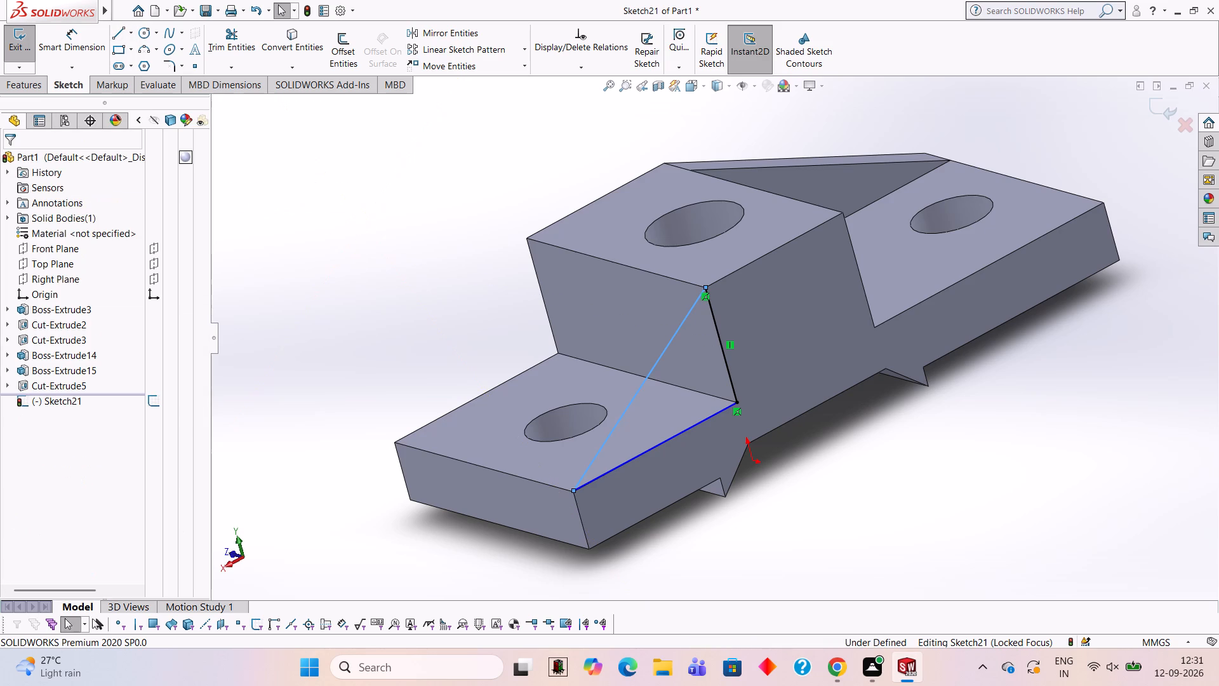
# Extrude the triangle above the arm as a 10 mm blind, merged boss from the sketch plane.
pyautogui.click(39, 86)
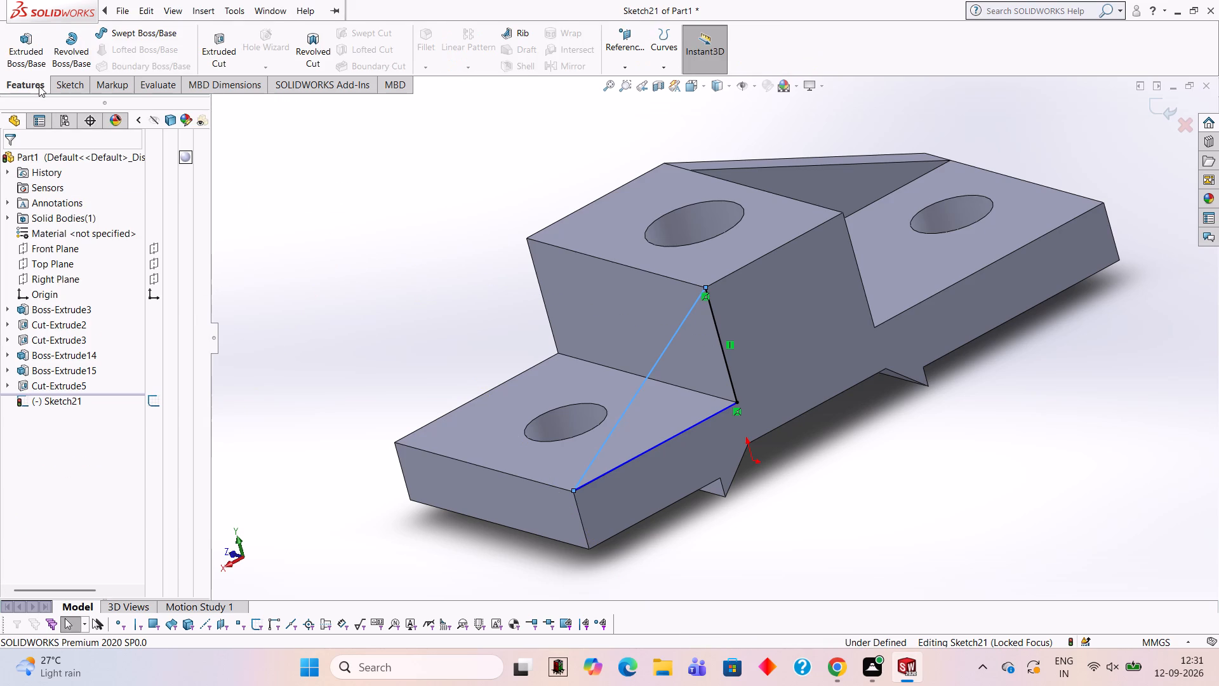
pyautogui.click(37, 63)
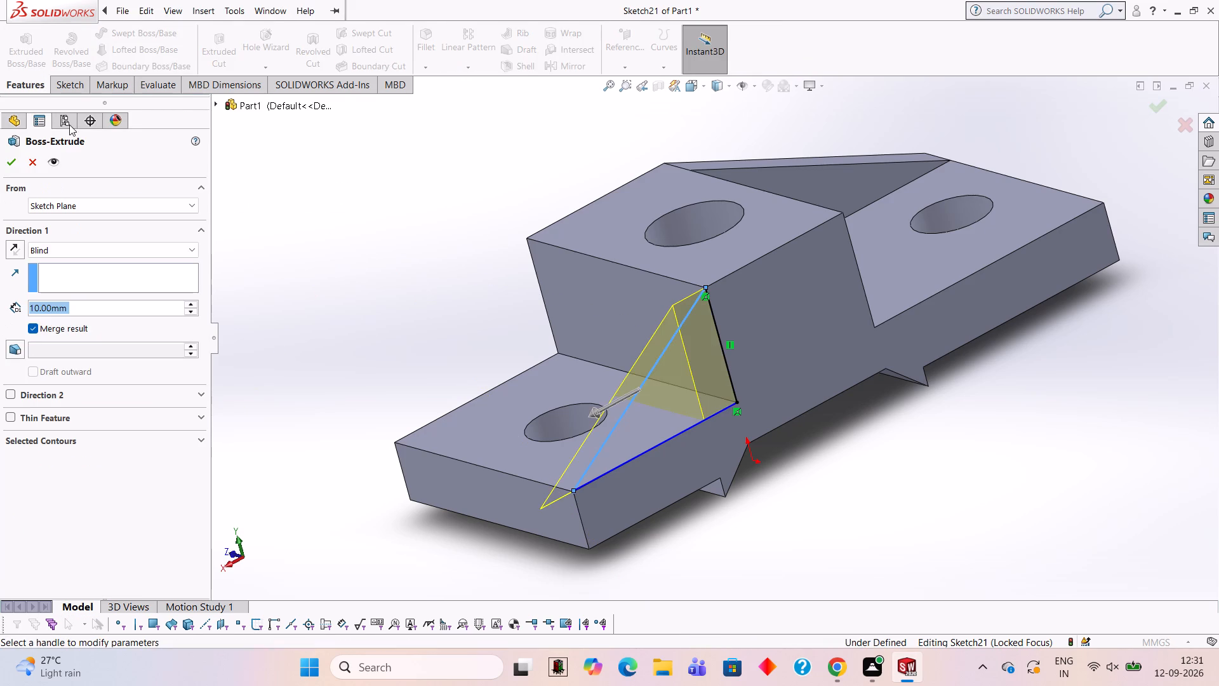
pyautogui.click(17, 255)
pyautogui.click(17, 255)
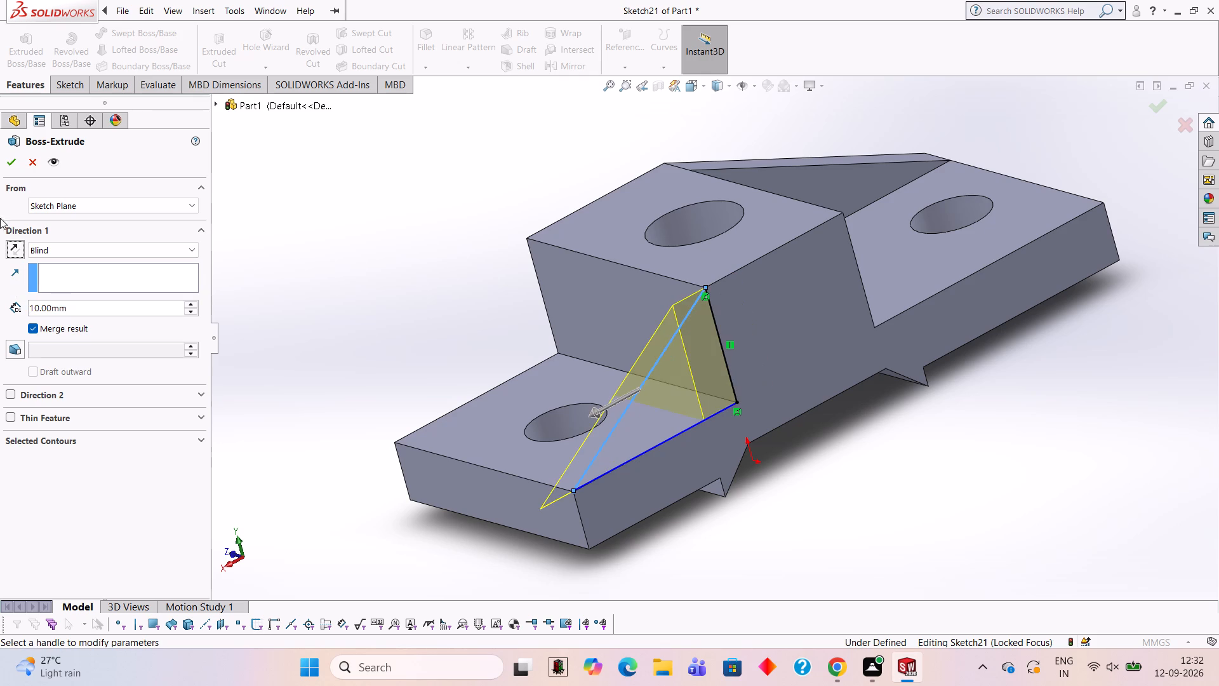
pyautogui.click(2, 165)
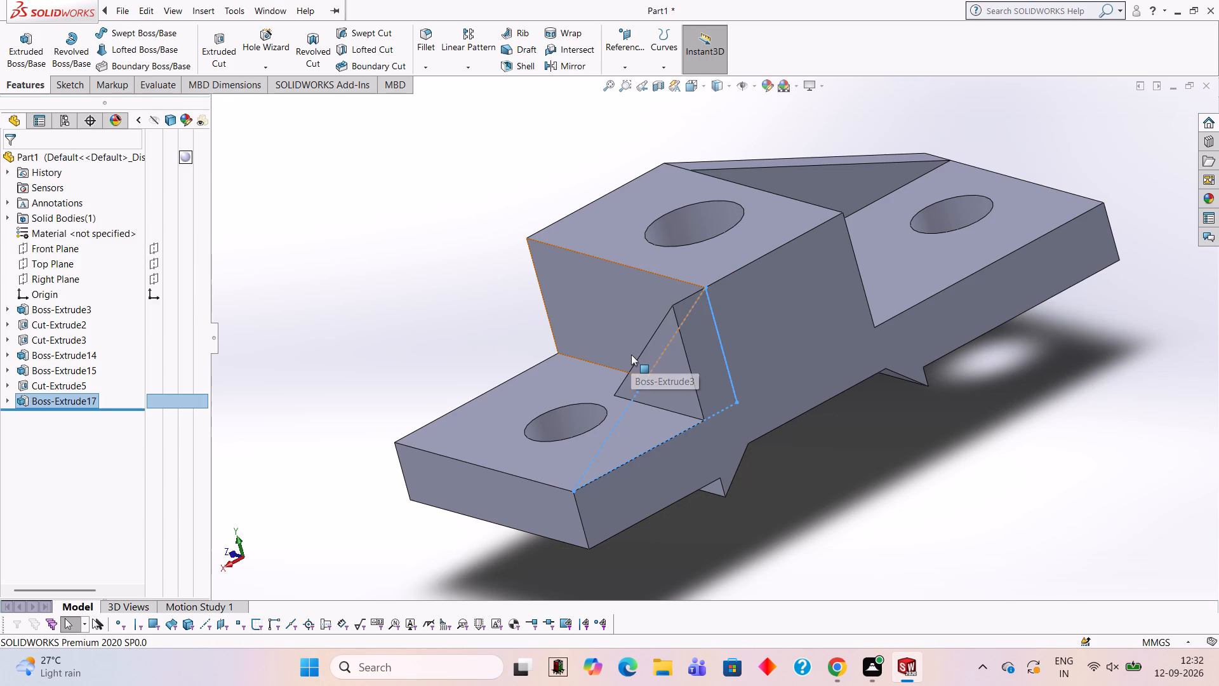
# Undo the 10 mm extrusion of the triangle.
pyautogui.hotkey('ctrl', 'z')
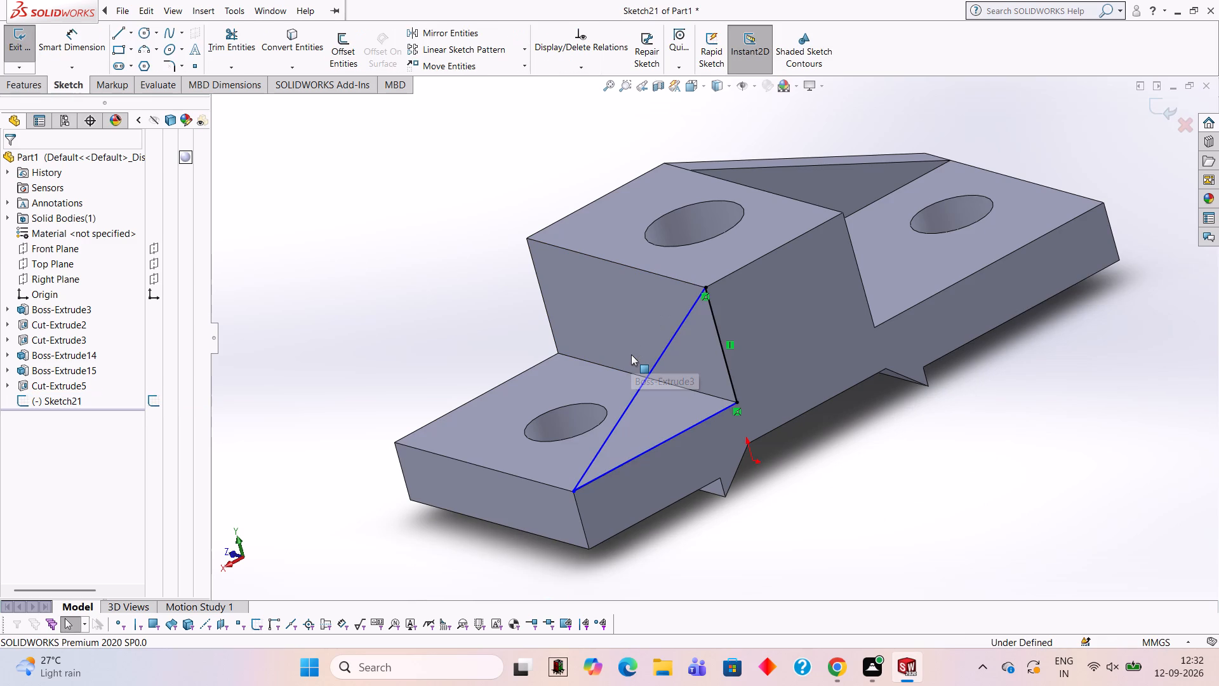
# Examine from several angles how the triangle sketch lies relative to the arms, the raised centre and the existing rib.
pyautogui.rightClick(1115, 352)
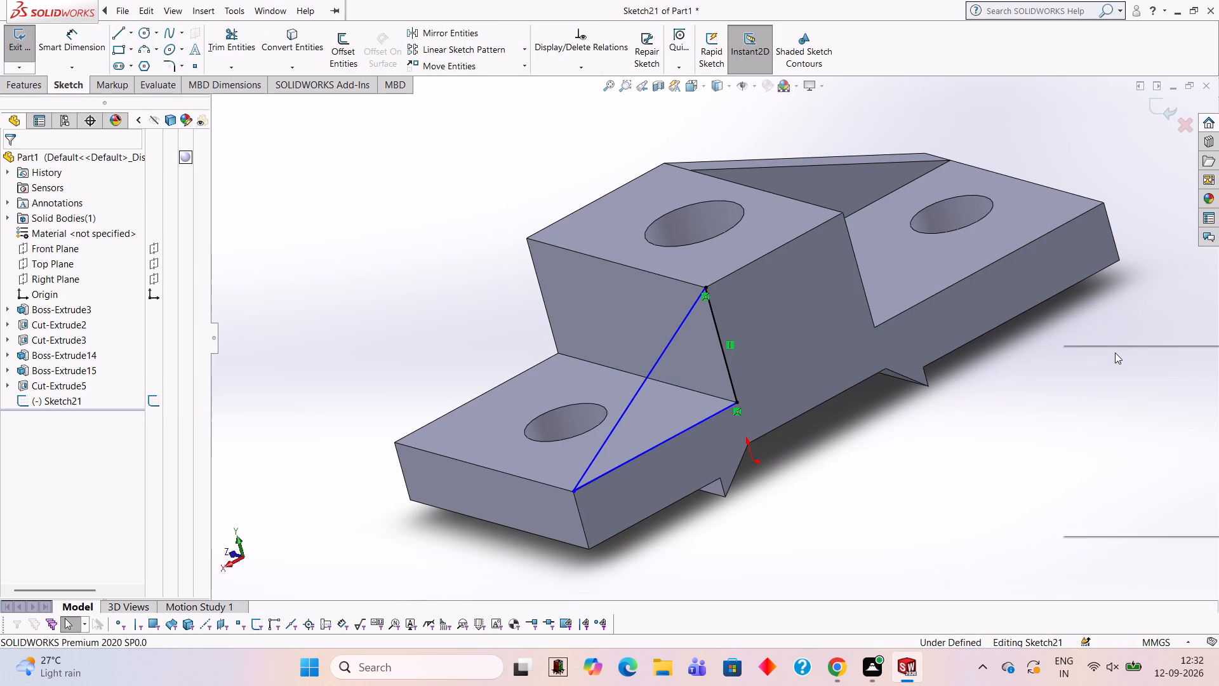
pyautogui.click(1149, 273)
pyautogui.rightClick(1103, 334)
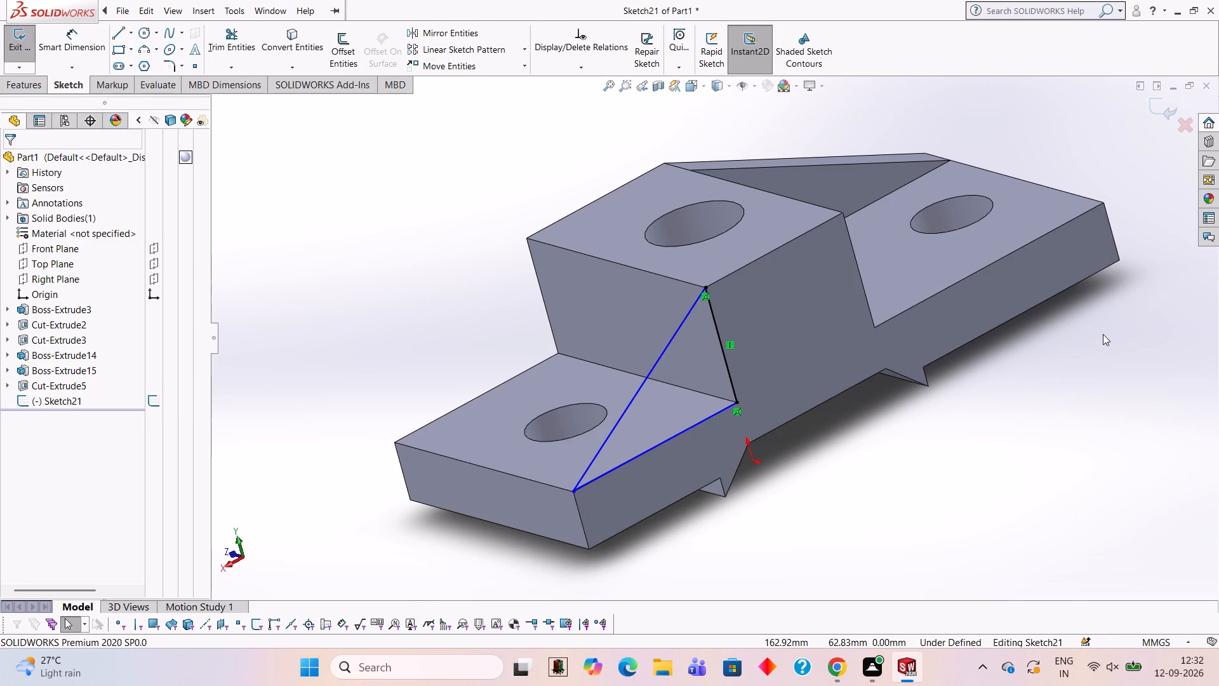
pyautogui.click(1103, 367)
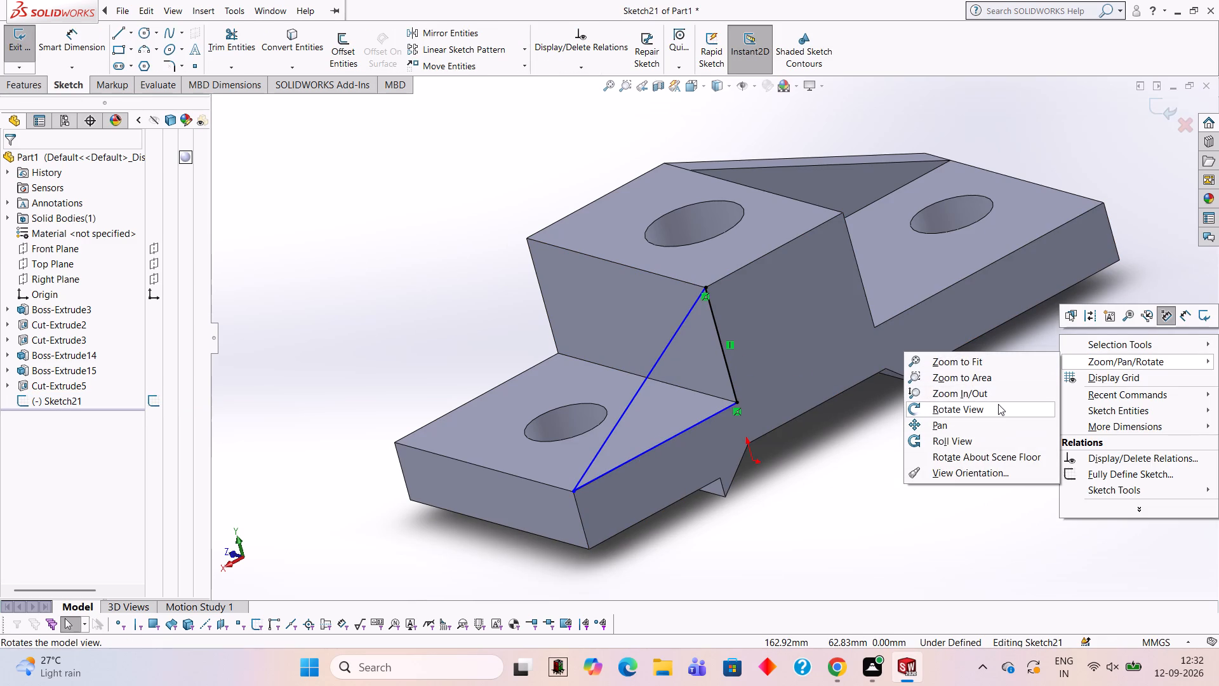
pyautogui.click(989, 417)
pyautogui.moveTo(1046, 419); pyautogui.dragTo(990, 464)
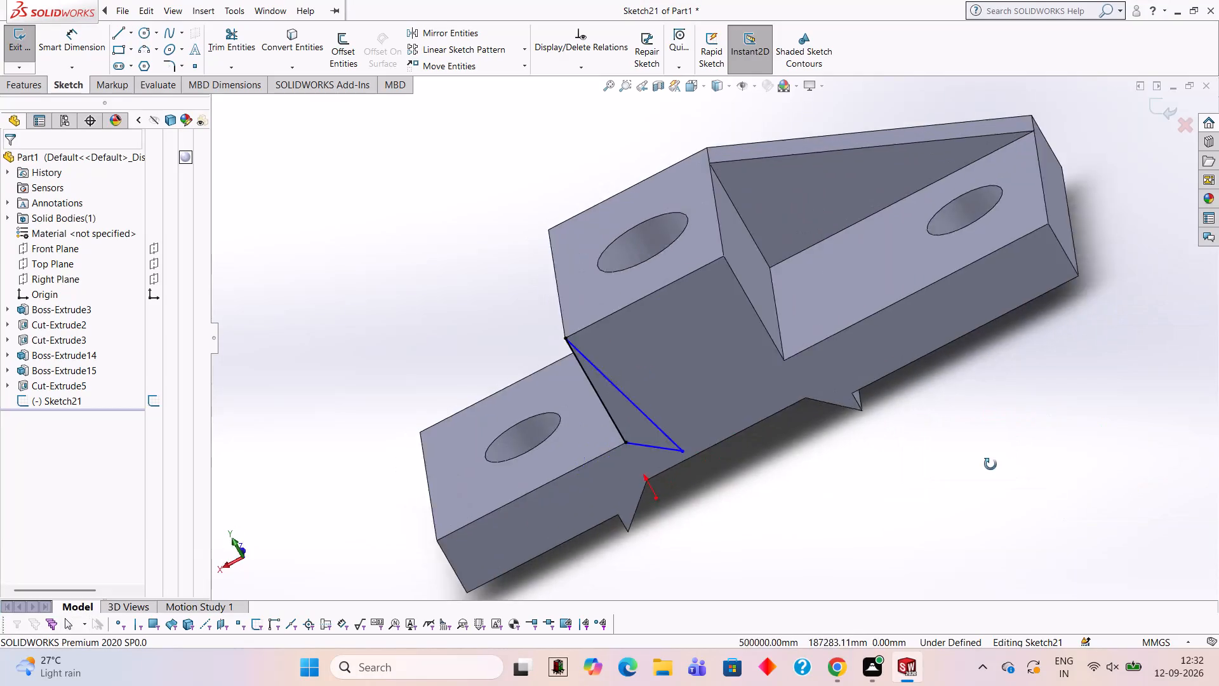
pyautogui.moveTo(990, 464); pyautogui.dragTo(1015, 553)
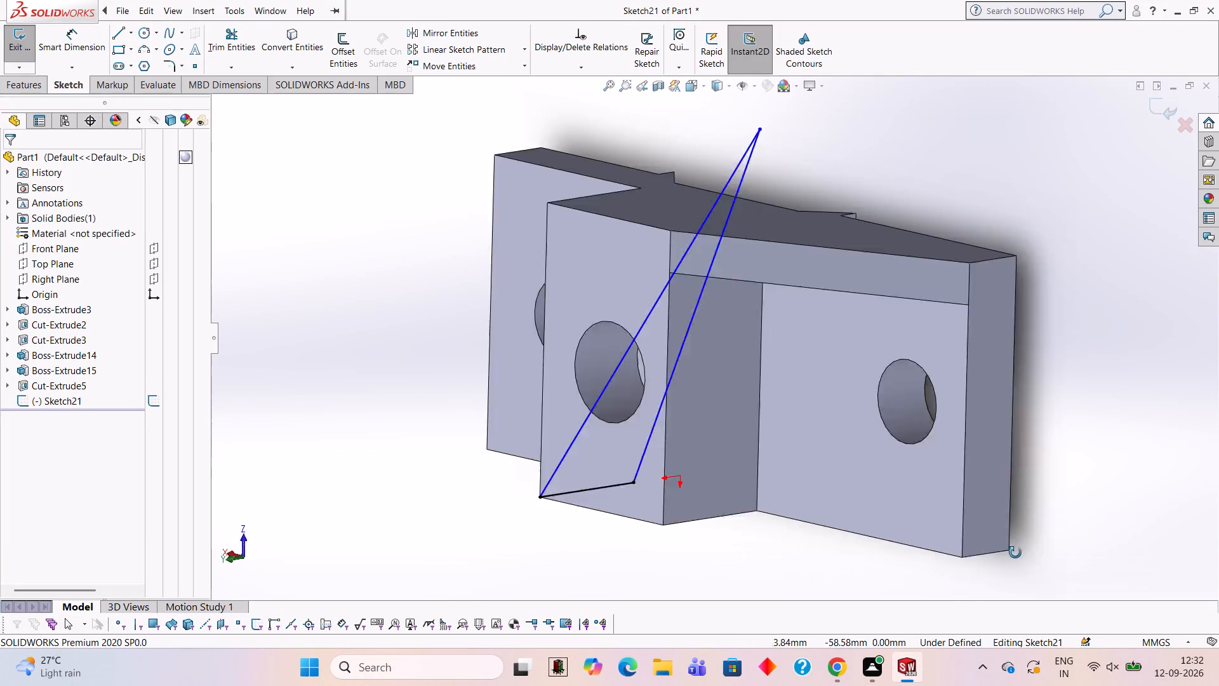
pyautogui.moveTo(1015, 553); pyautogui.dragTo(945, 336)
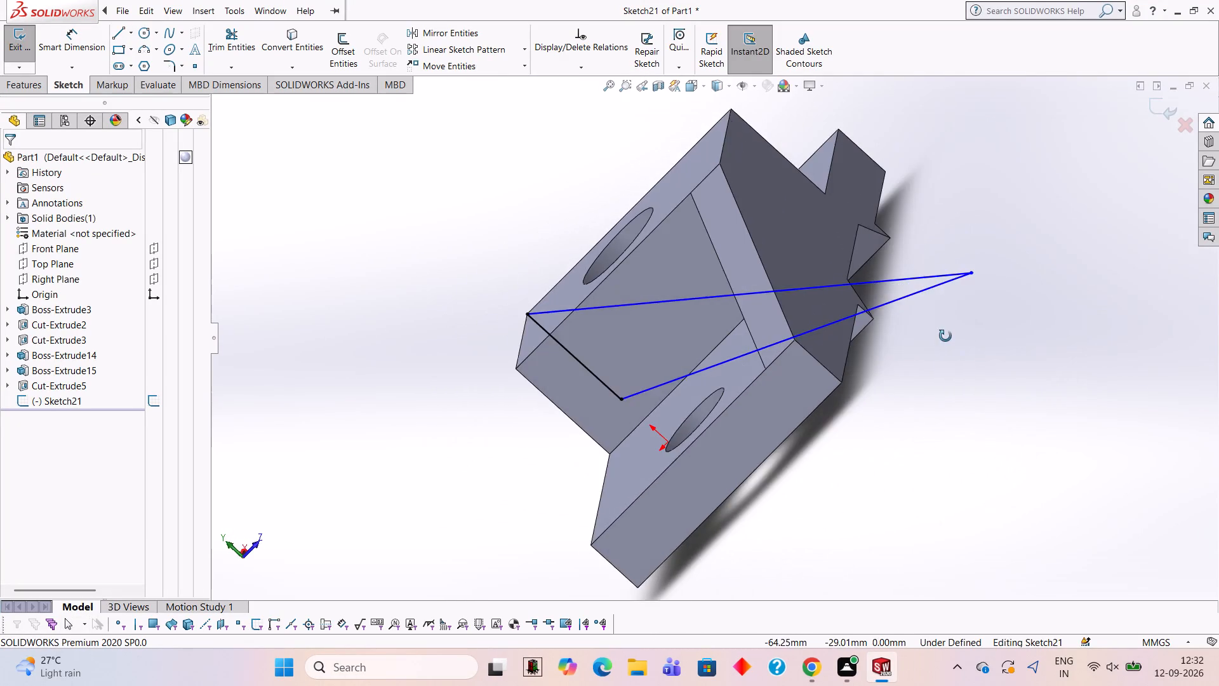
pyautogui.moveTo(945, 336); pyautogui.dragTo(972, 321)
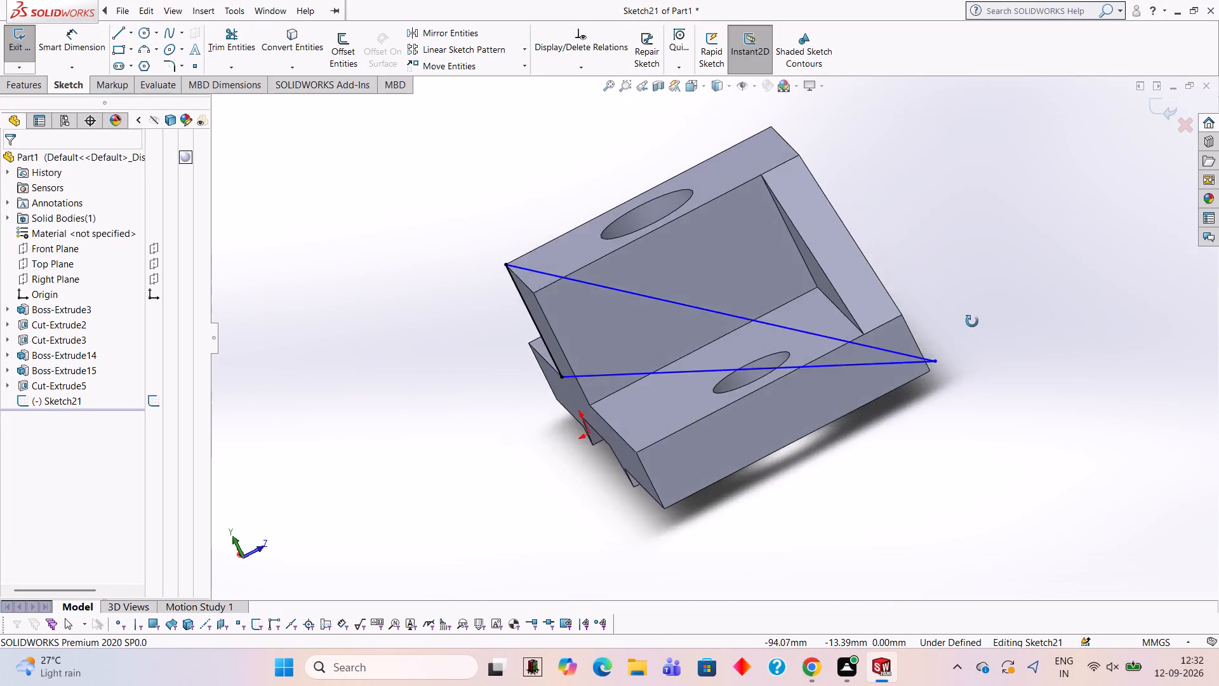
pyautogui.moveTo(972, 321); pyautogui.dragTo(997, 305)
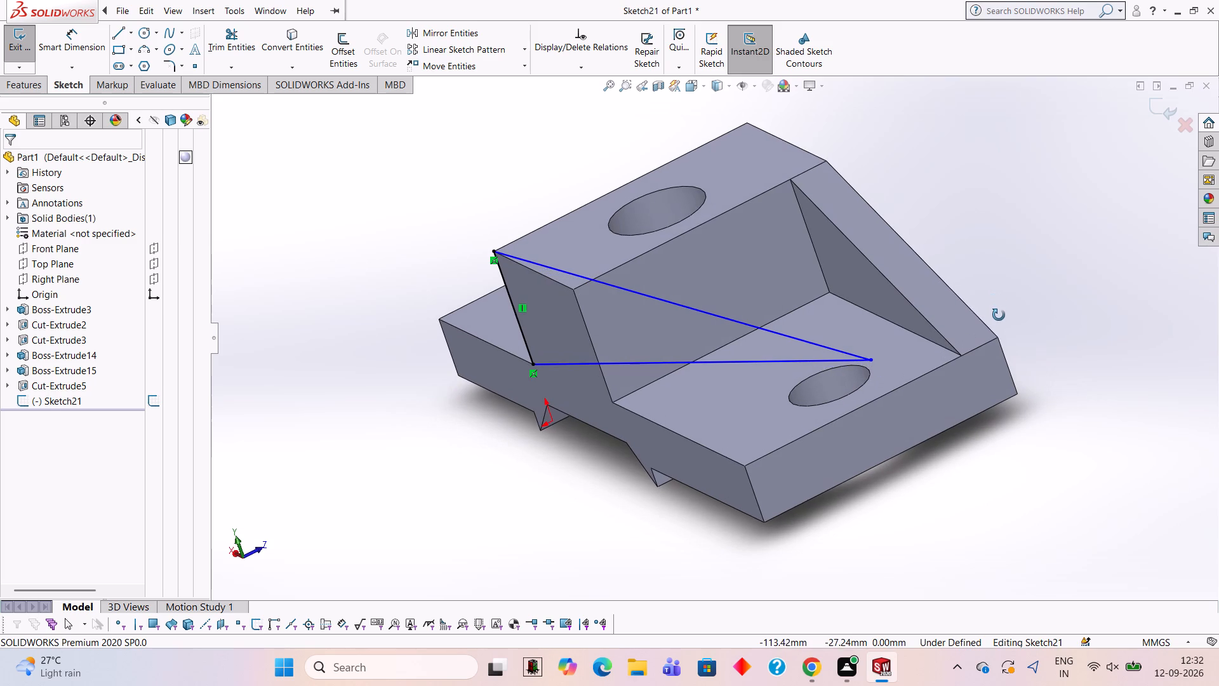
pyautogui.press('Escape')
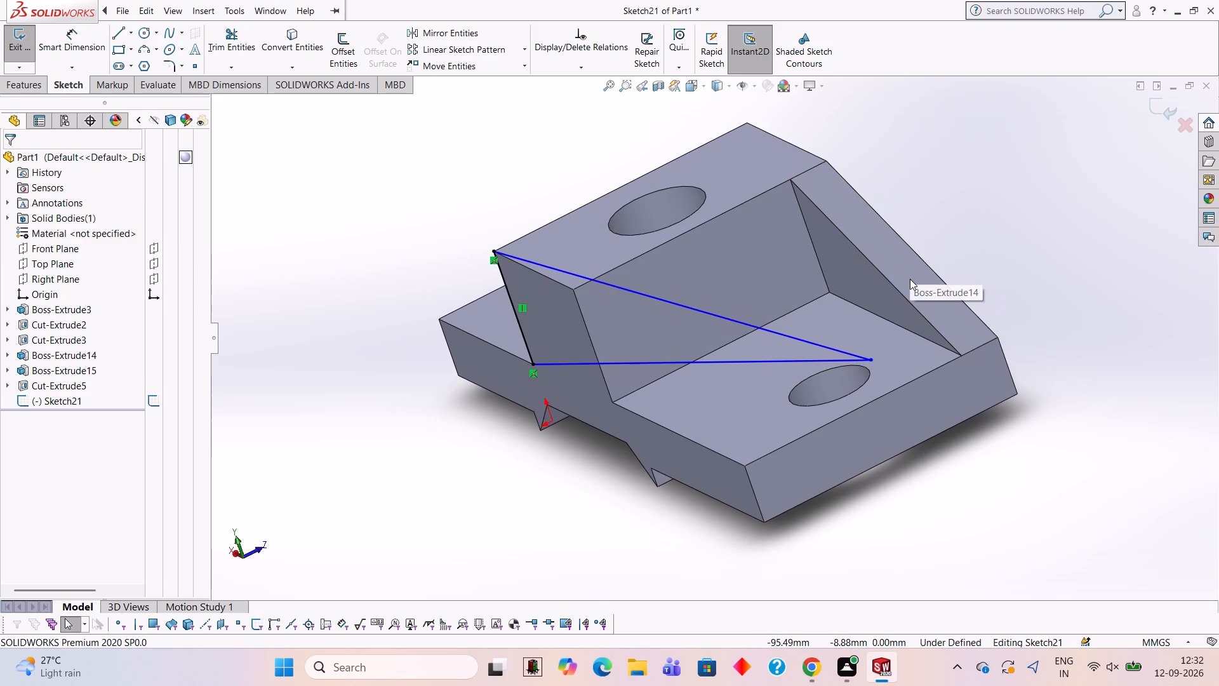
pyautogui.press('Escape')
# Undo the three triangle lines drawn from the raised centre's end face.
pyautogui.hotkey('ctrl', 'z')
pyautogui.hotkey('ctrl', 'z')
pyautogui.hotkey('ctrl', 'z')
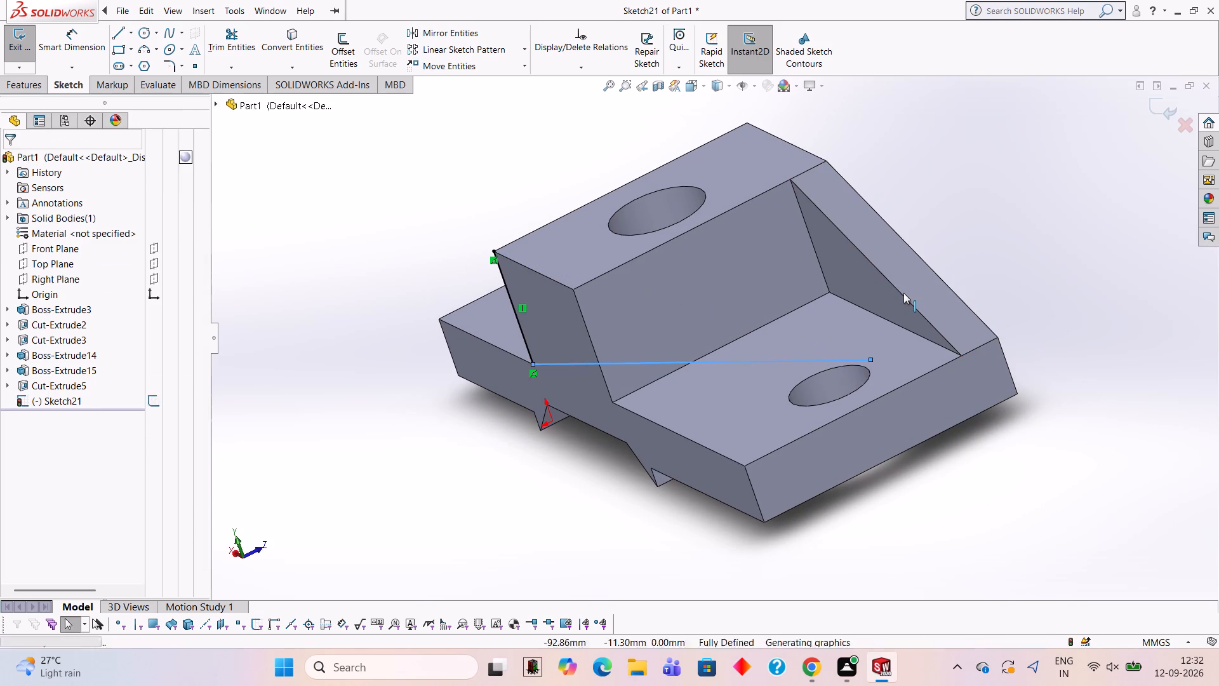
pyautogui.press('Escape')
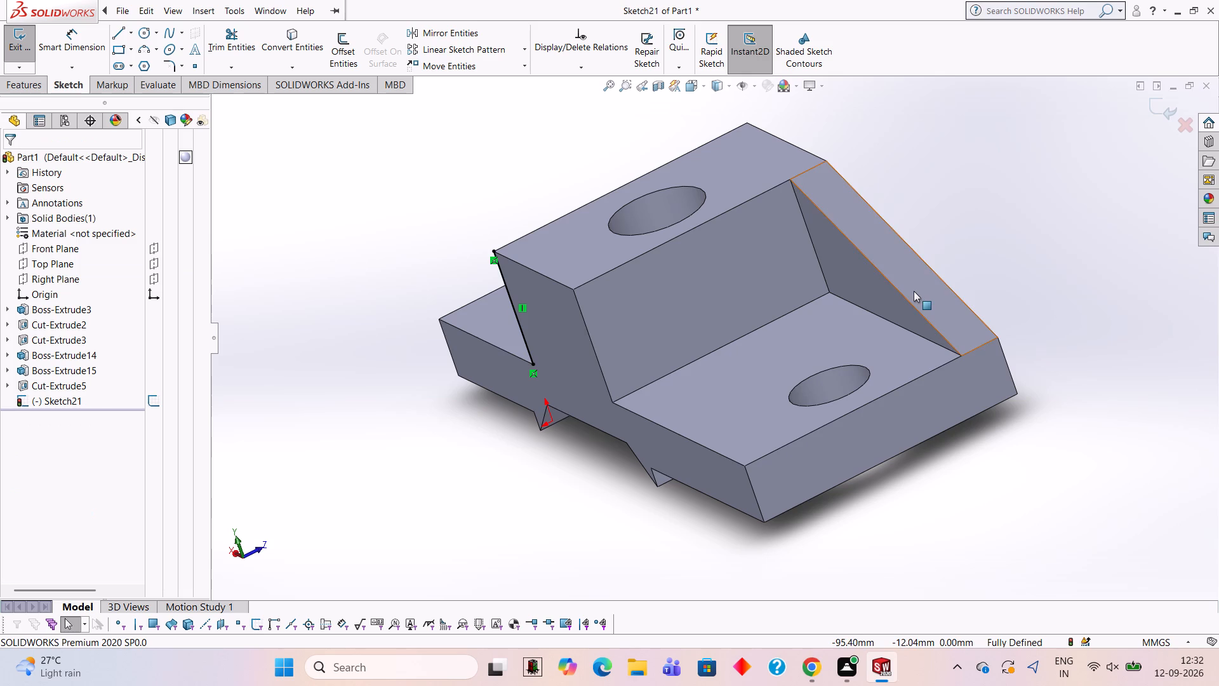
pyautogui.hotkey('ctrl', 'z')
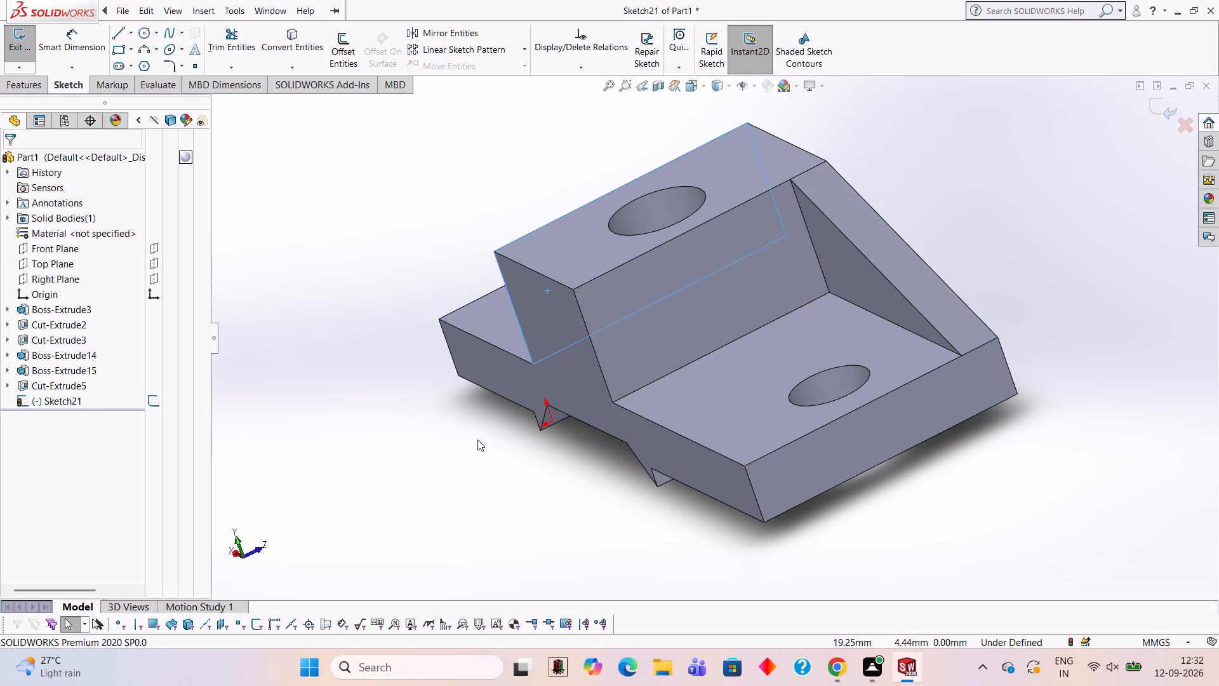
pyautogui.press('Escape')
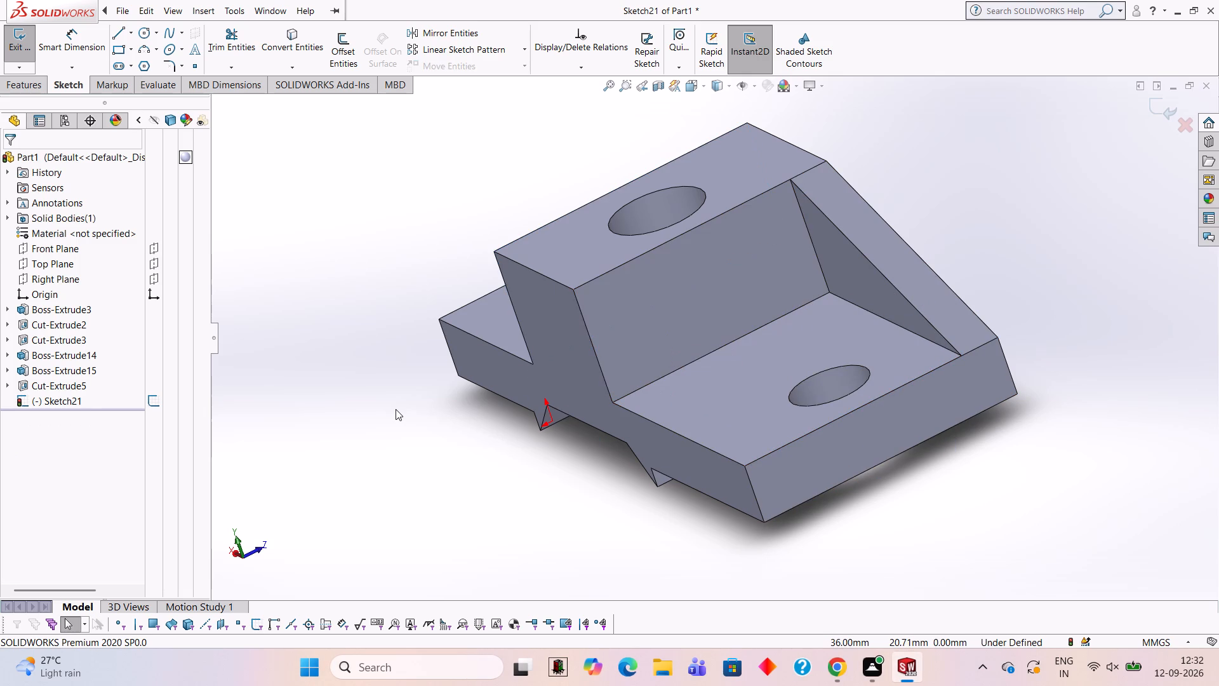
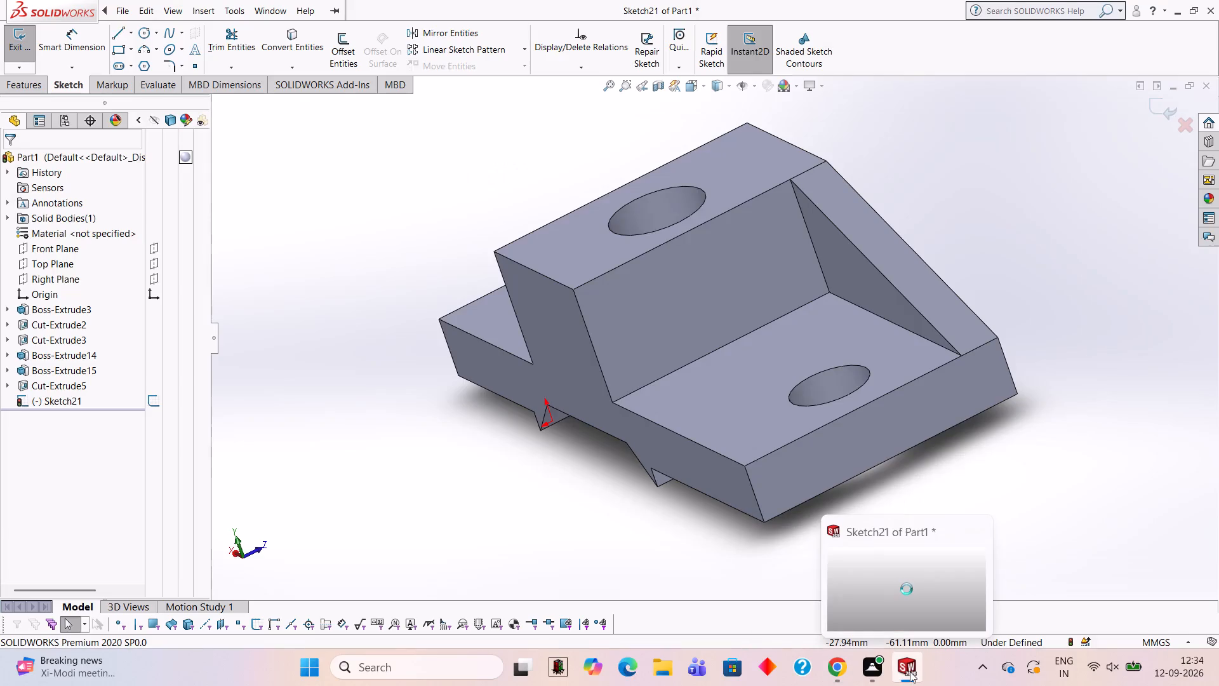
# Save the part in Documents as ffffffffffffff, discarding the empty open sketch and rebuilding the document before saving.
pyautogui.click(1108, 433)
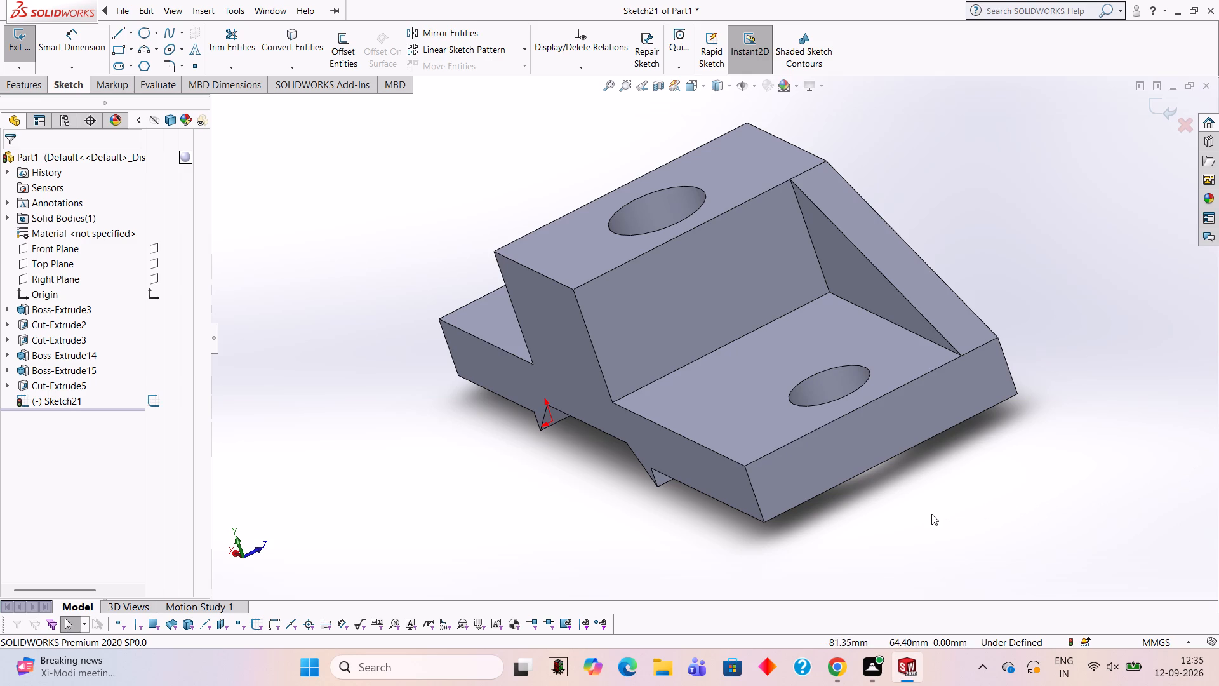
pyautogui.hotkey('ctrl', 's')
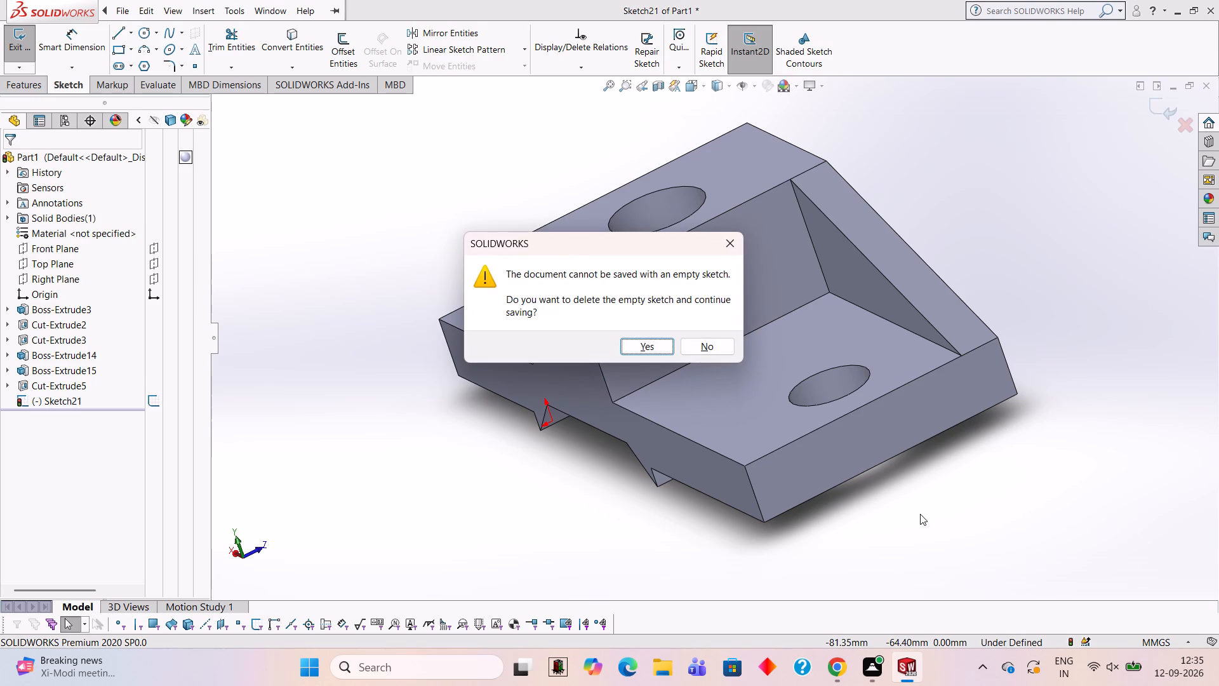
pyautogui.press('Escape')
pyautogui.press('Escape')
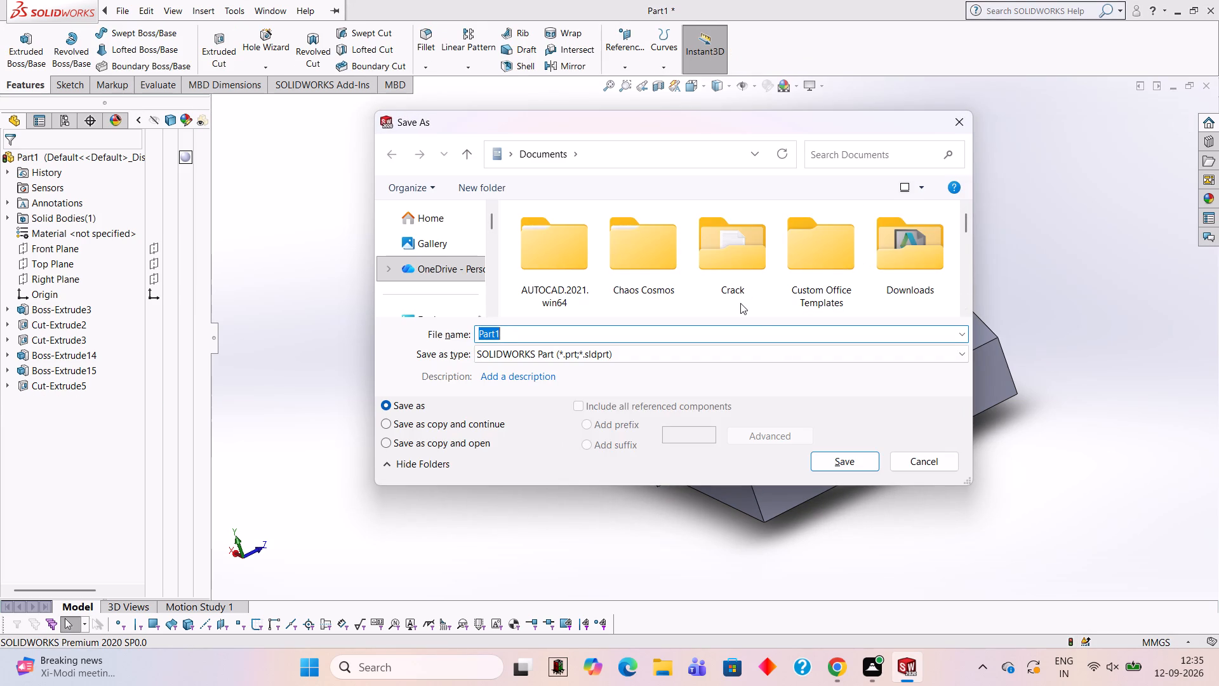
pyautogui.press('BackSpace')
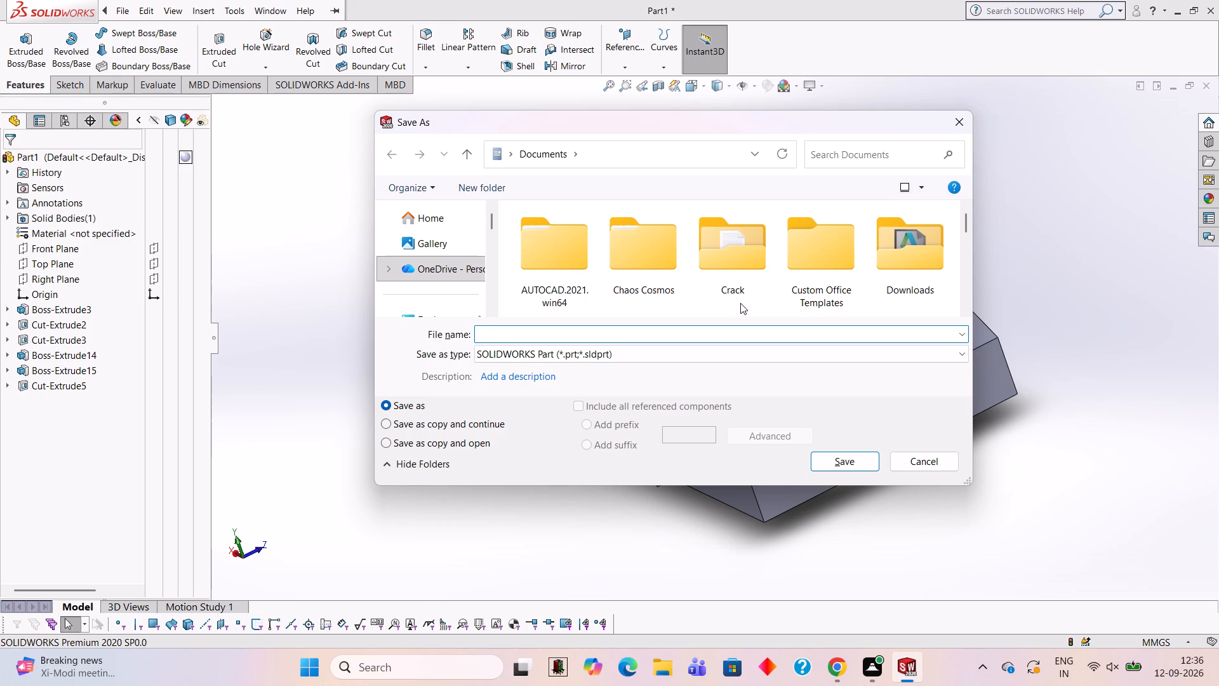
pyautogui.write('ffffffffffffff')
pyautogui.click(849, 464)
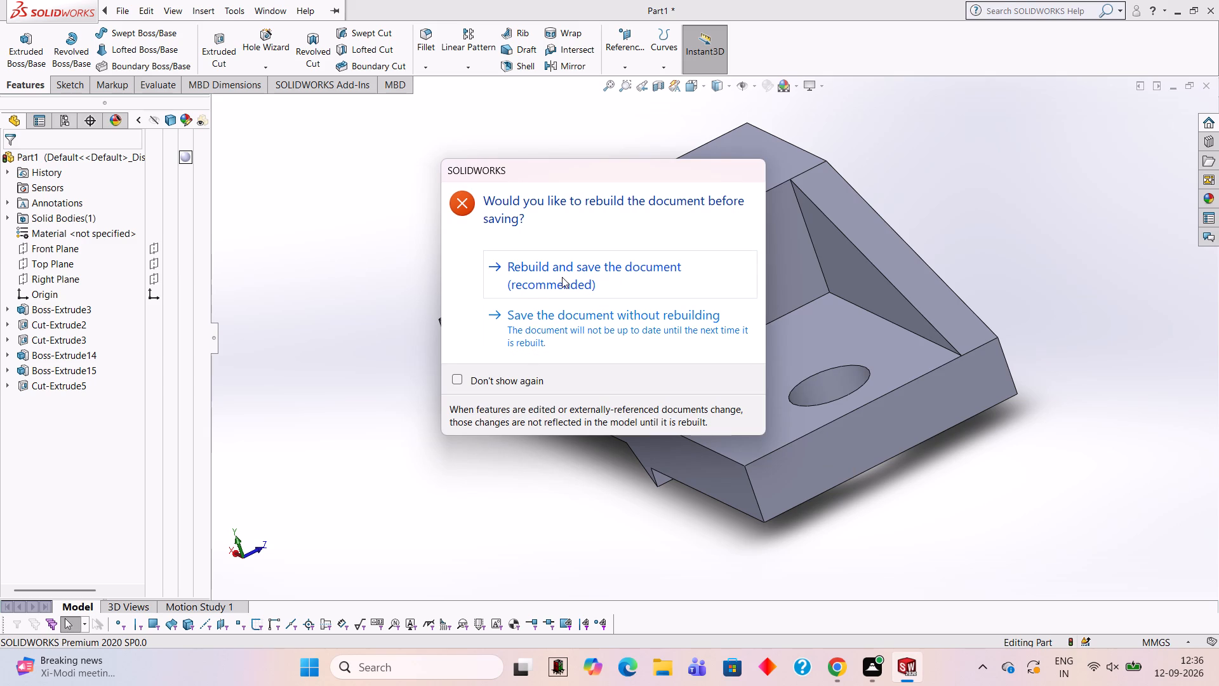
pyautogui.click(562, 277)
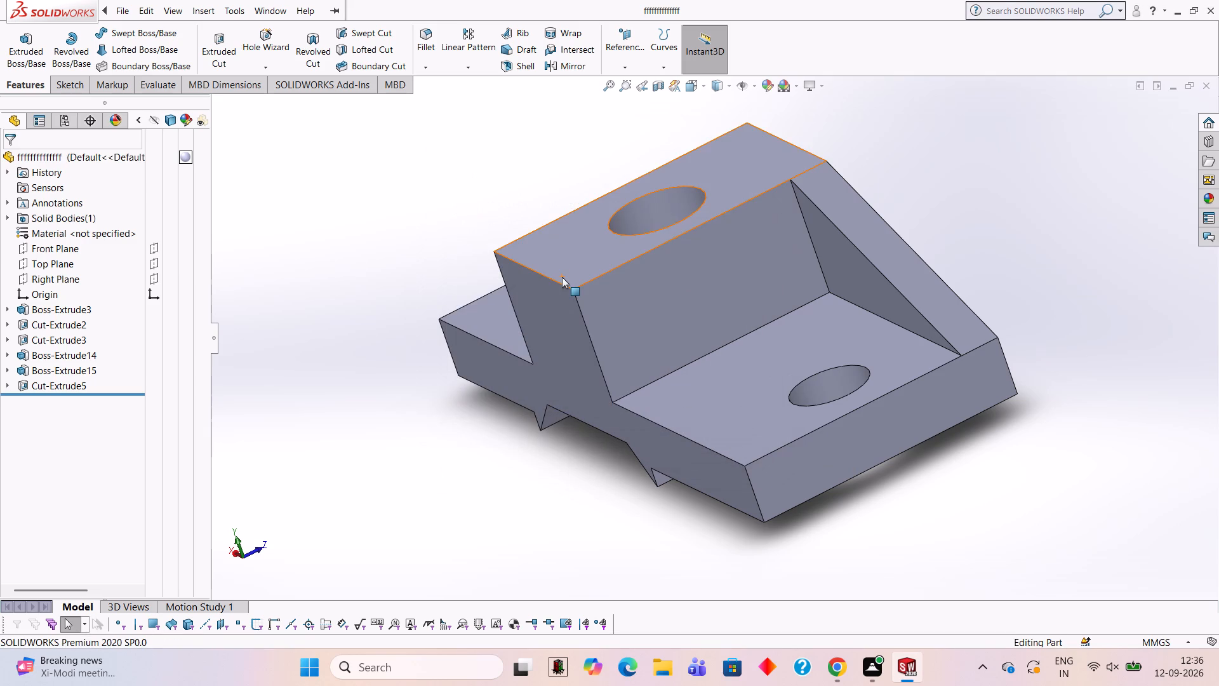
# Rotate the model to examine the bracket's underside, end faces, holes and sloped rib from several angles.
pyautogui.rightClick(961, 434)
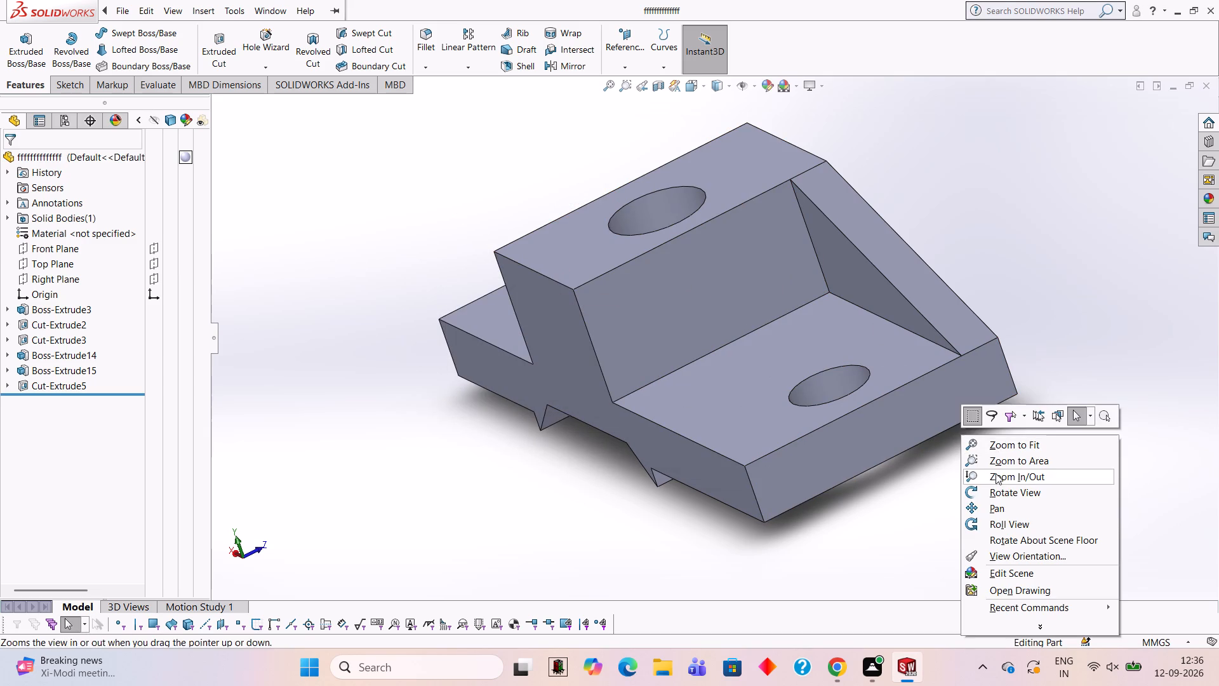
pyautogui.click(1007, 492)
pyautogui.moveTo(910, 534); pyautogui.dragTo(835, 492)
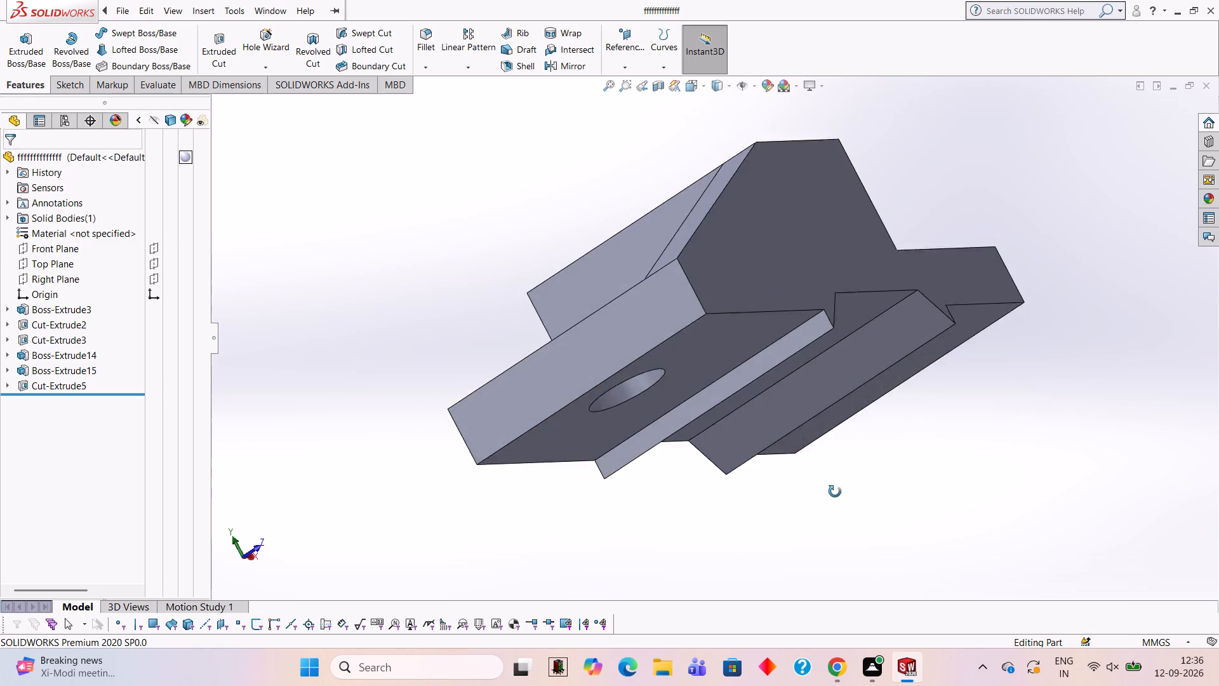
pyautogui.moveTo(835, 492); pyautogui.dragTo(838, 530)
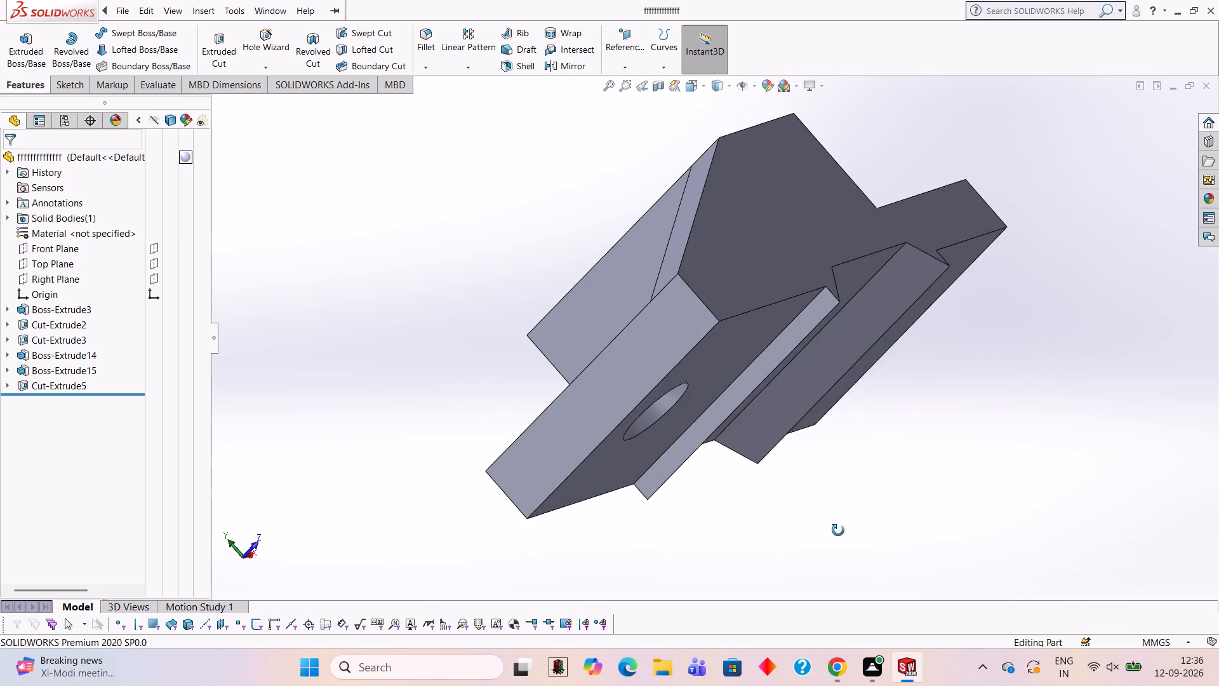
pyautogui.moveTo(838, 530); pyautogui.dragTo(859, 564)
pyautogui.moveTo(483, 541); pyautogui.dragTo(481, 494)
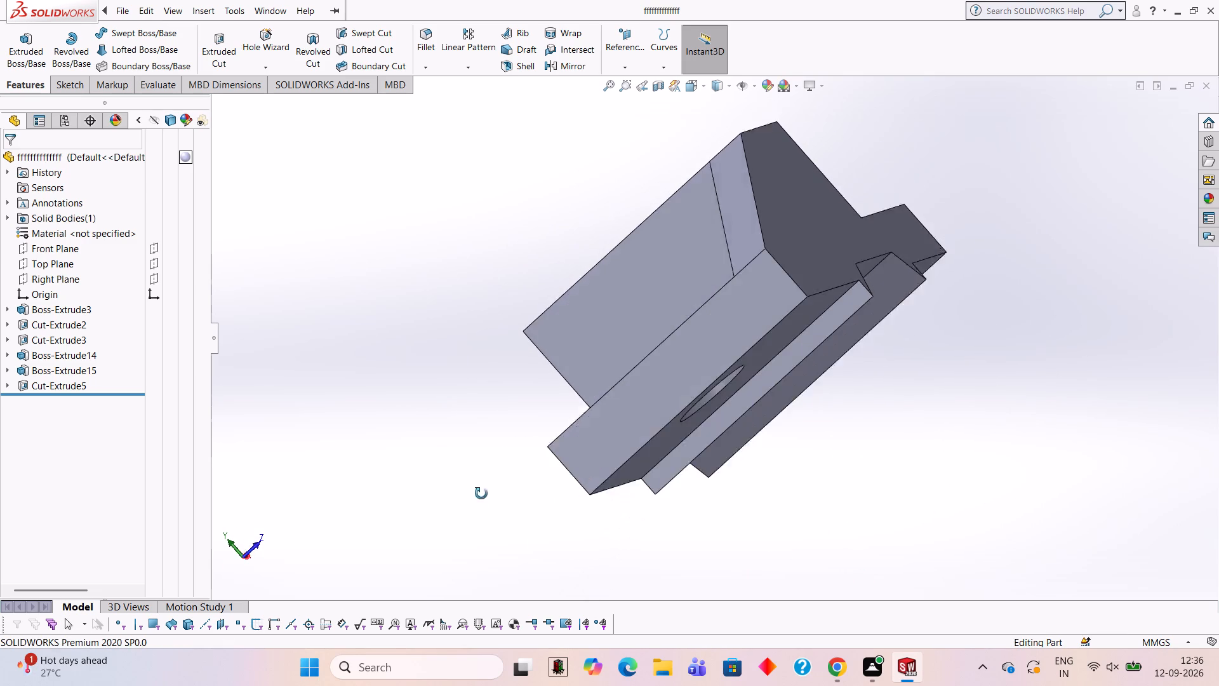
pyautogui.moveTo(481, 494); pyautogui.dragTo(486, 465)
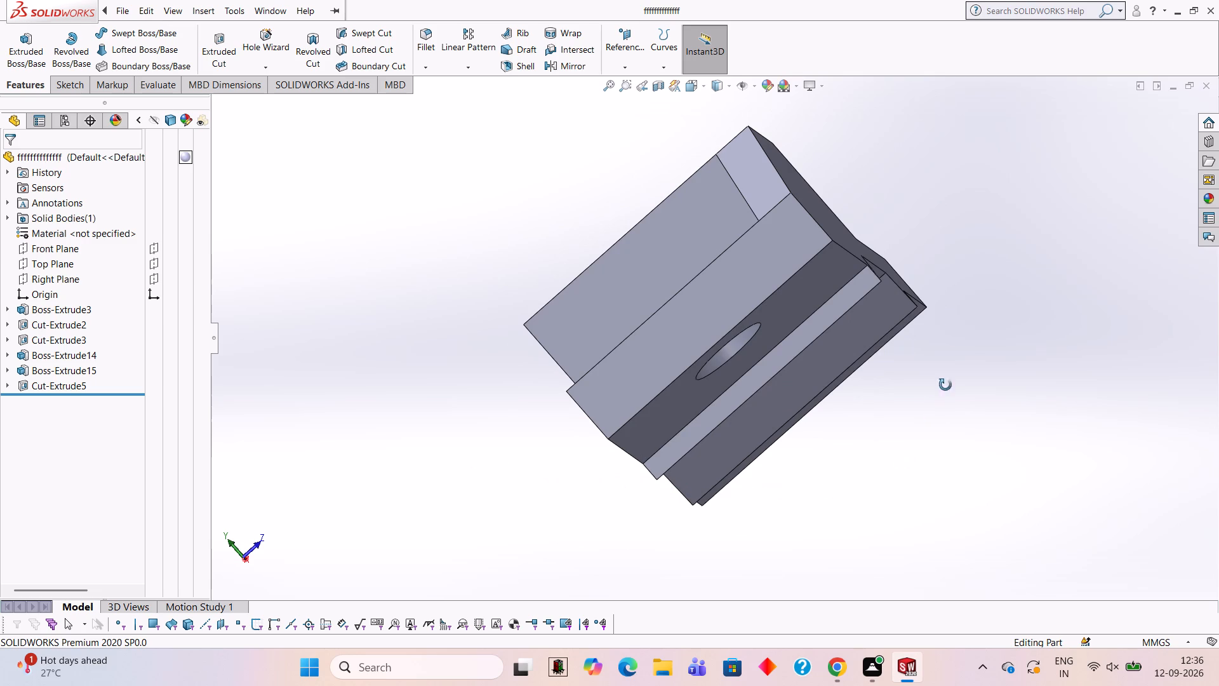
pyautogui.moveTo(977, 189); pyautogui.dragTo(993, 242)
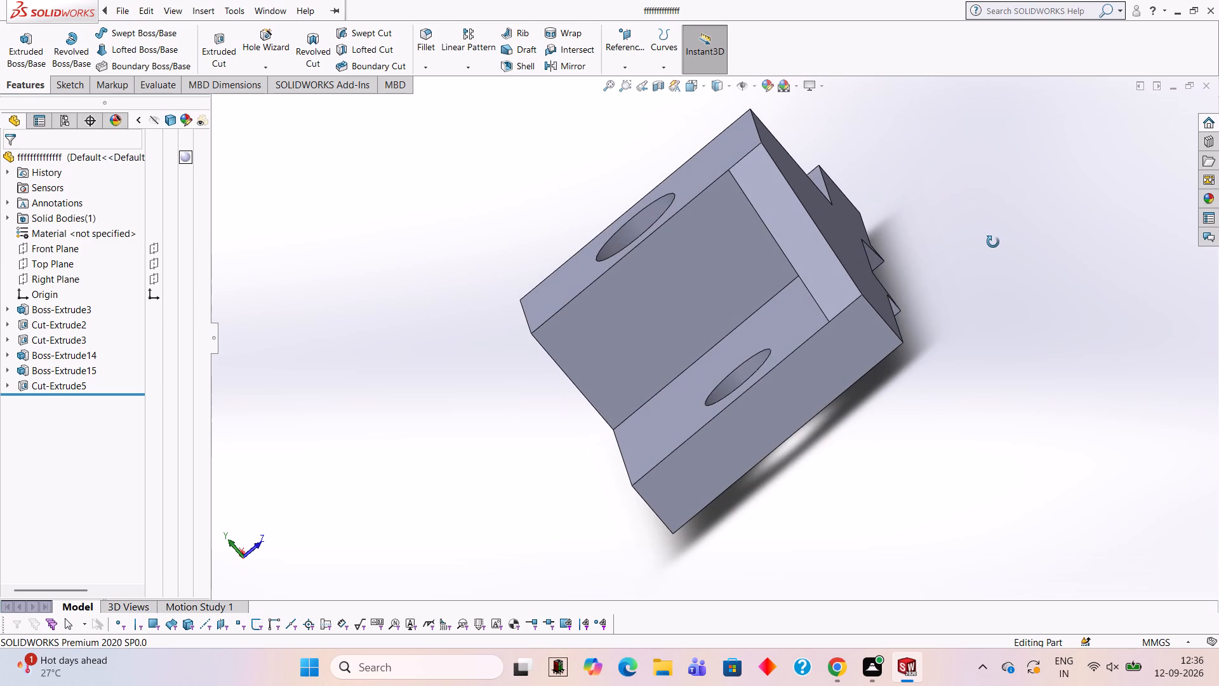
pyautogui.moveTo(993, 242); pyautogui.dragTo(1001, 229)
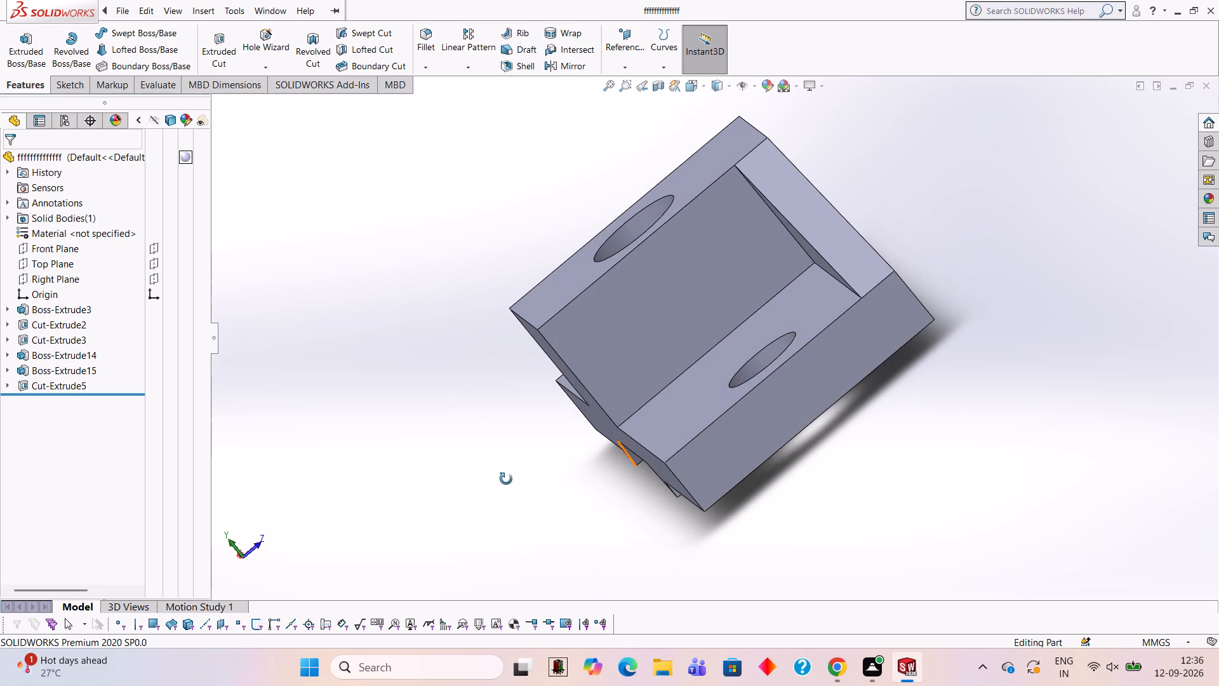
pyautogui.moveTo(506, 479); pyautogui.dragTo(483, 440)
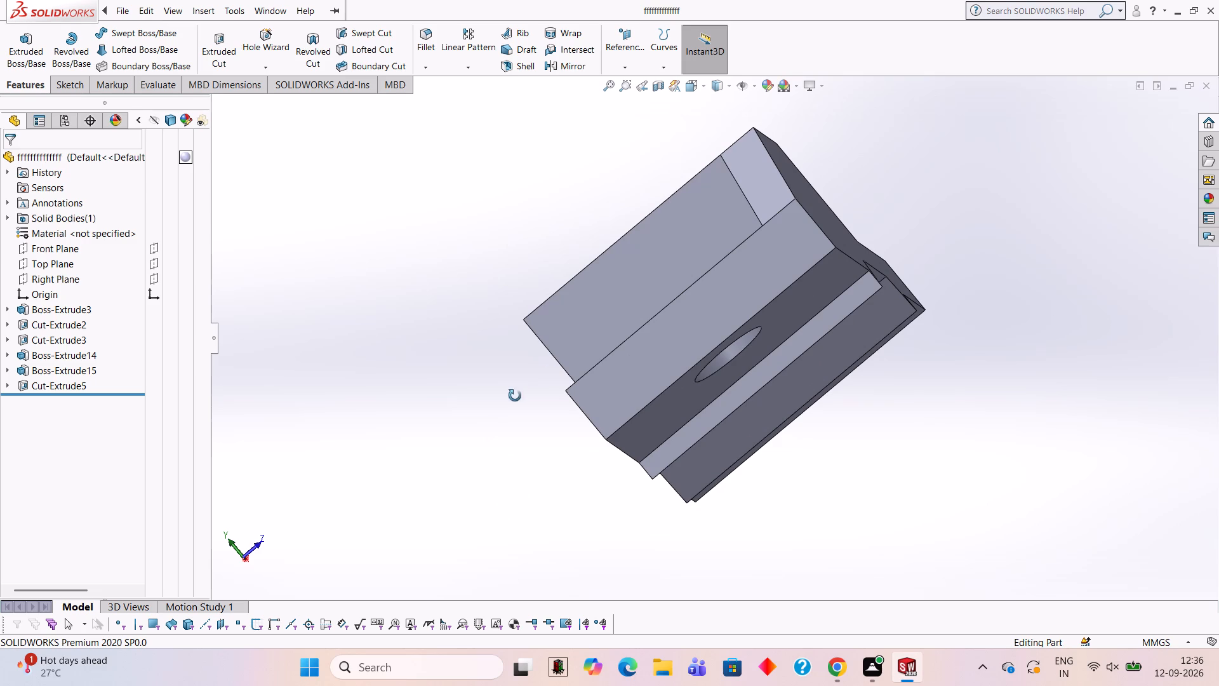
pyautogui.press('Escape')
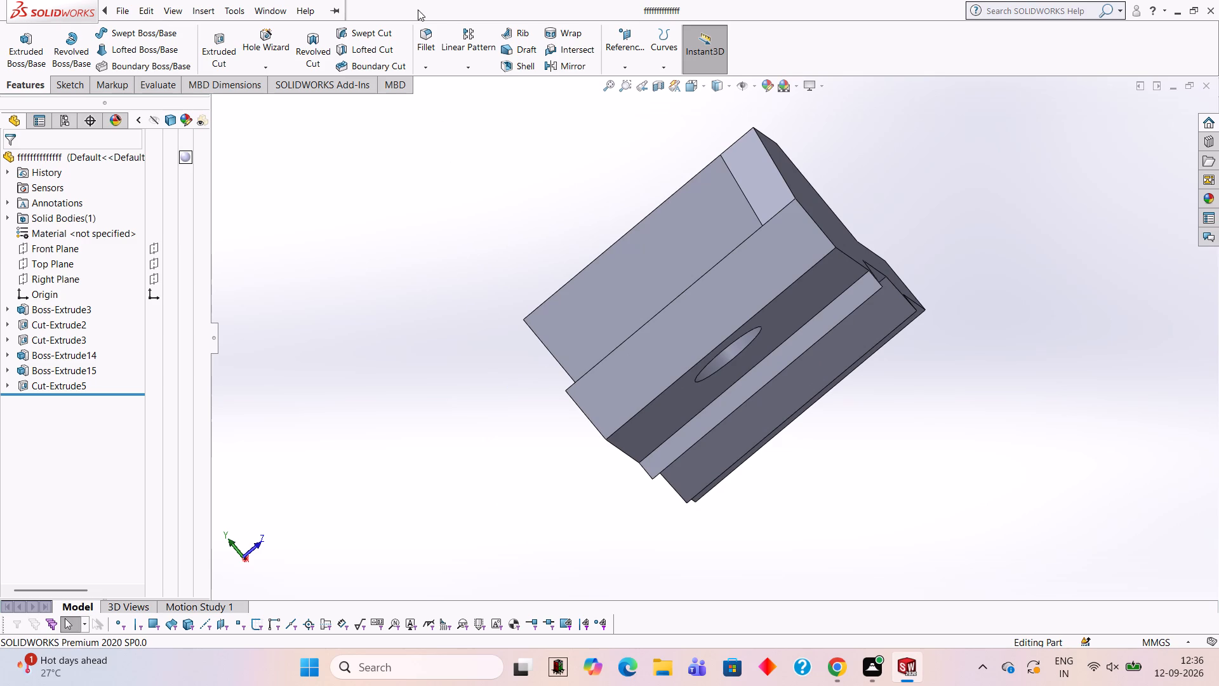
# Save a copy of the part in Documents in Adobe Portable Document Format (*.pdf), keeping the same file name.
pyautogui.click(418, 13)
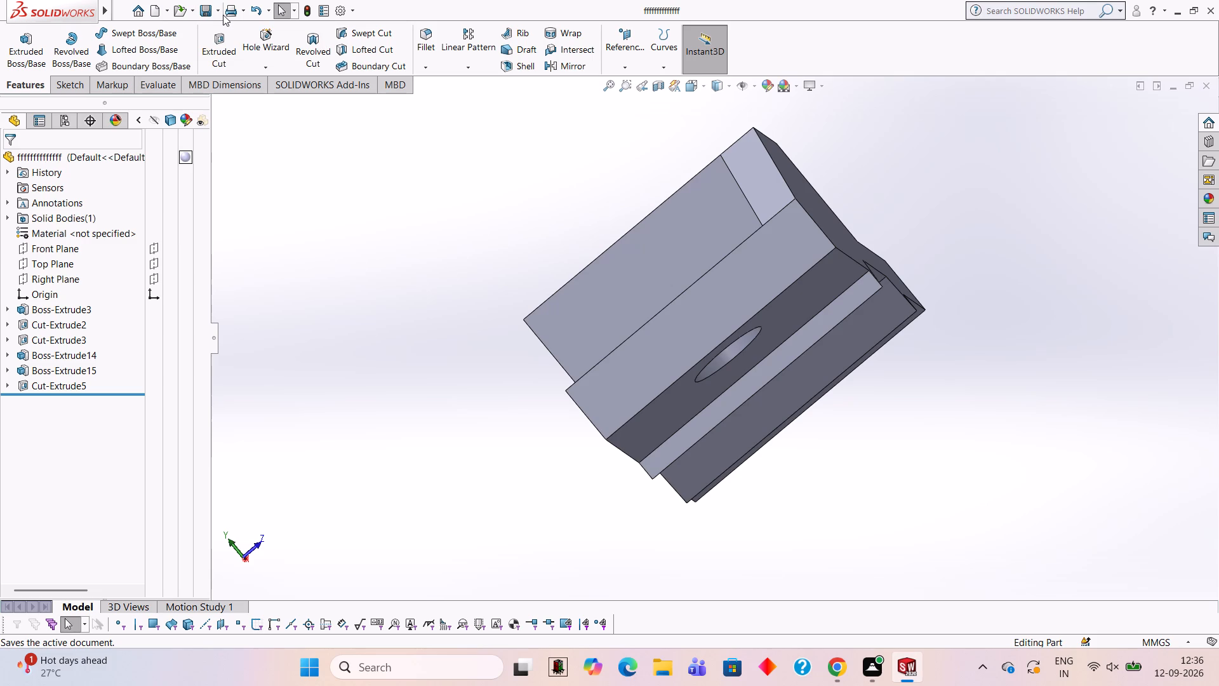
pyautogui.click(220, 13)
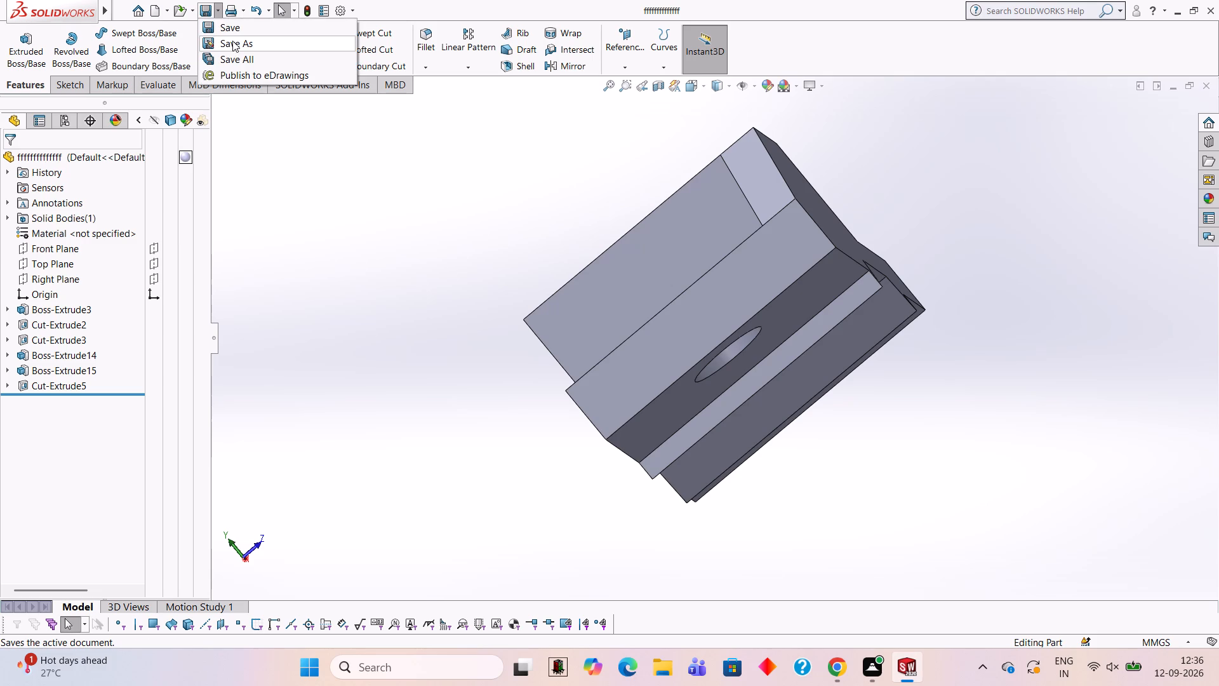
pyautogui.click(235, 46)
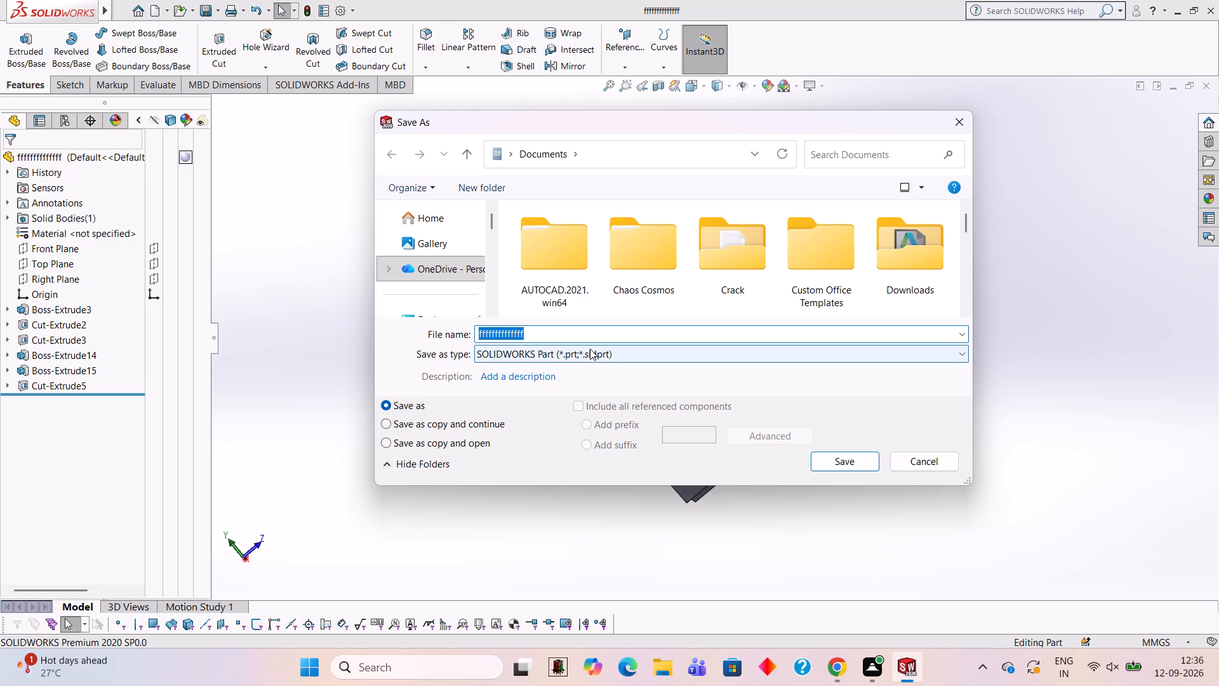
pyautogui.click(592, 358)
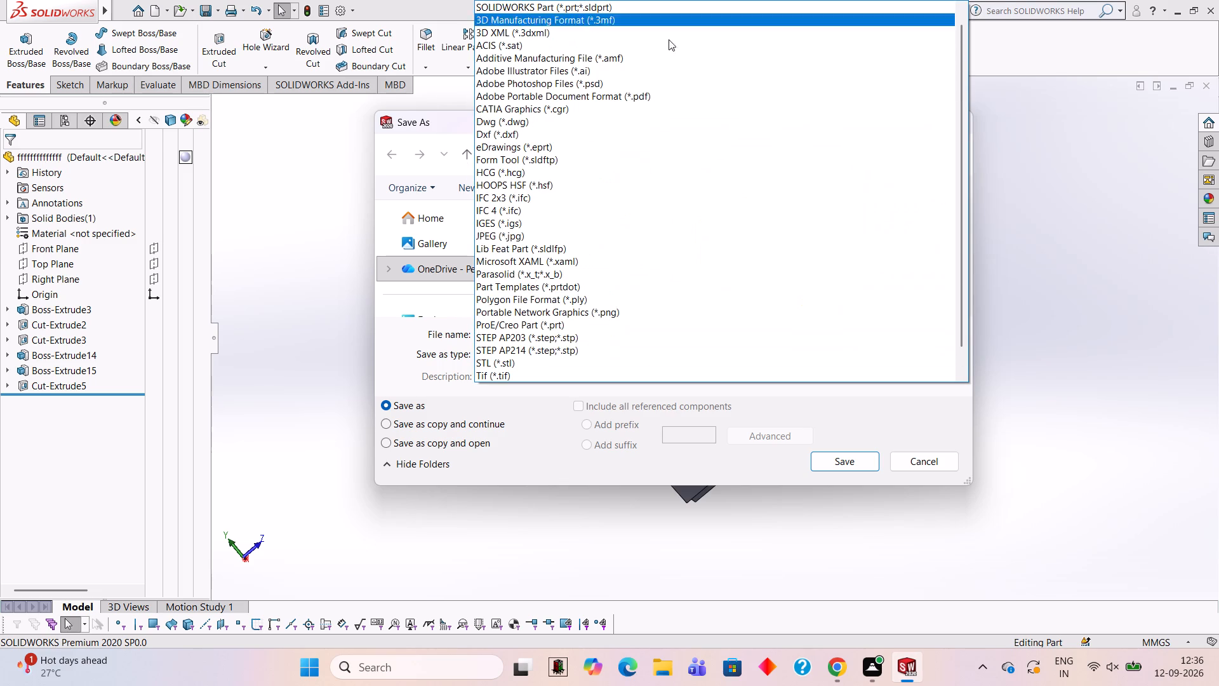
pyautogui.click(671, 91)
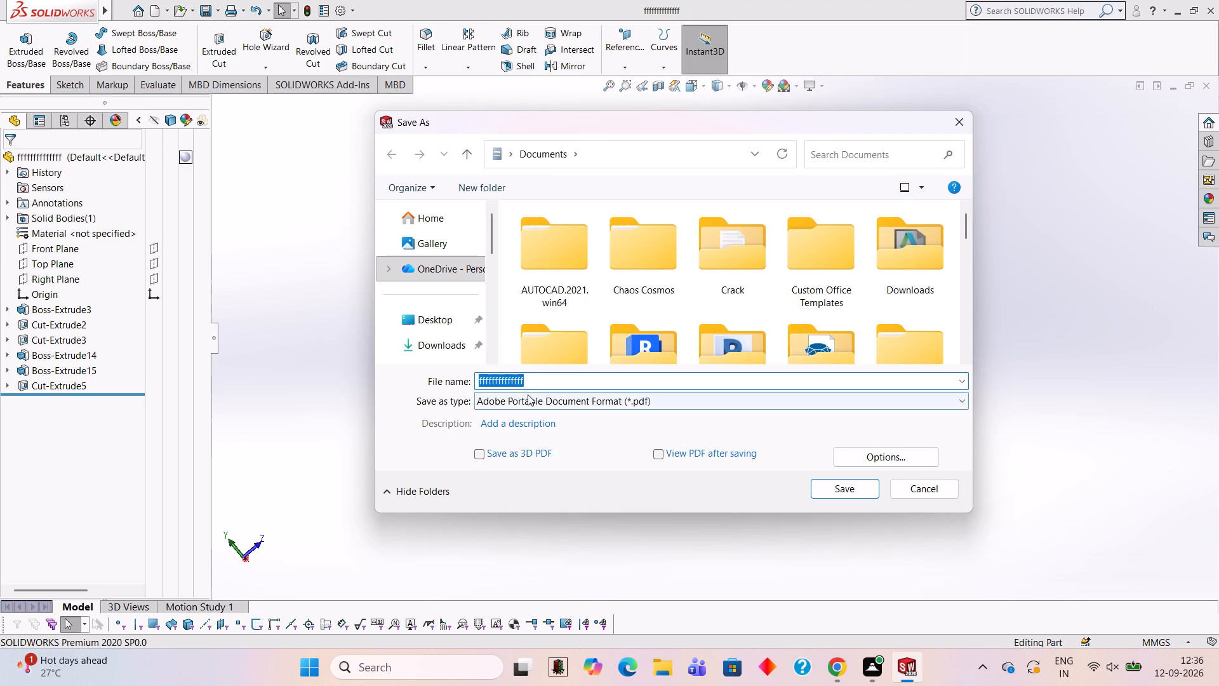
pyautogui.click(853, 494)
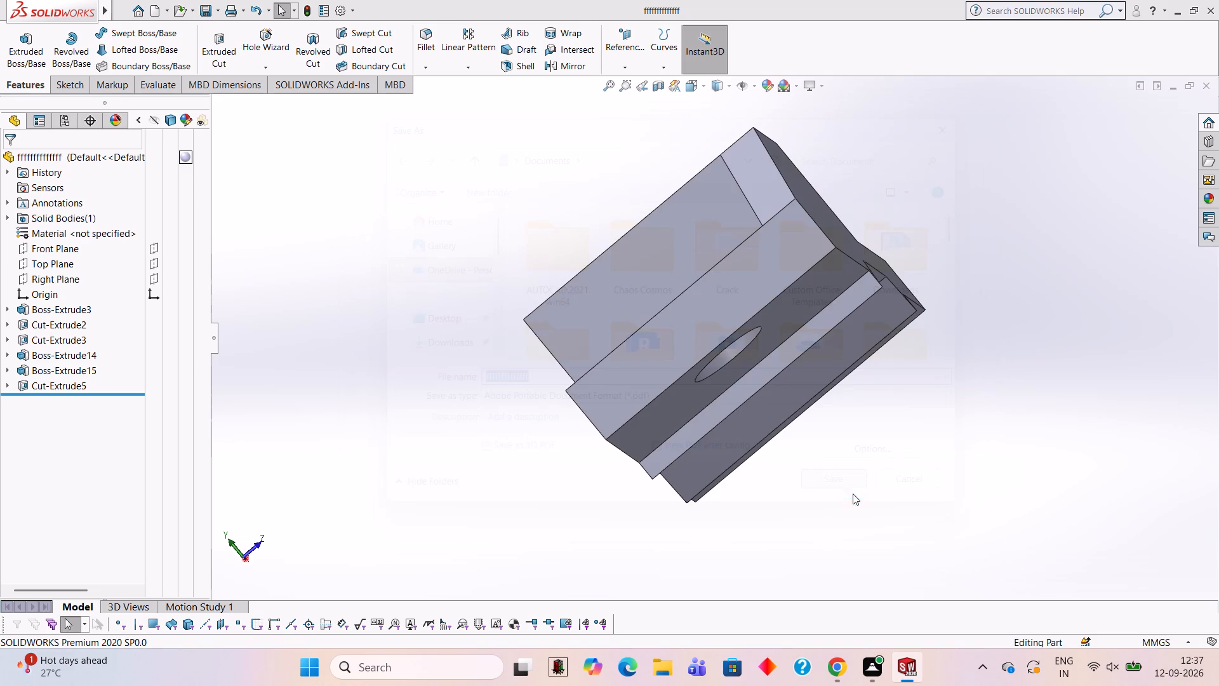